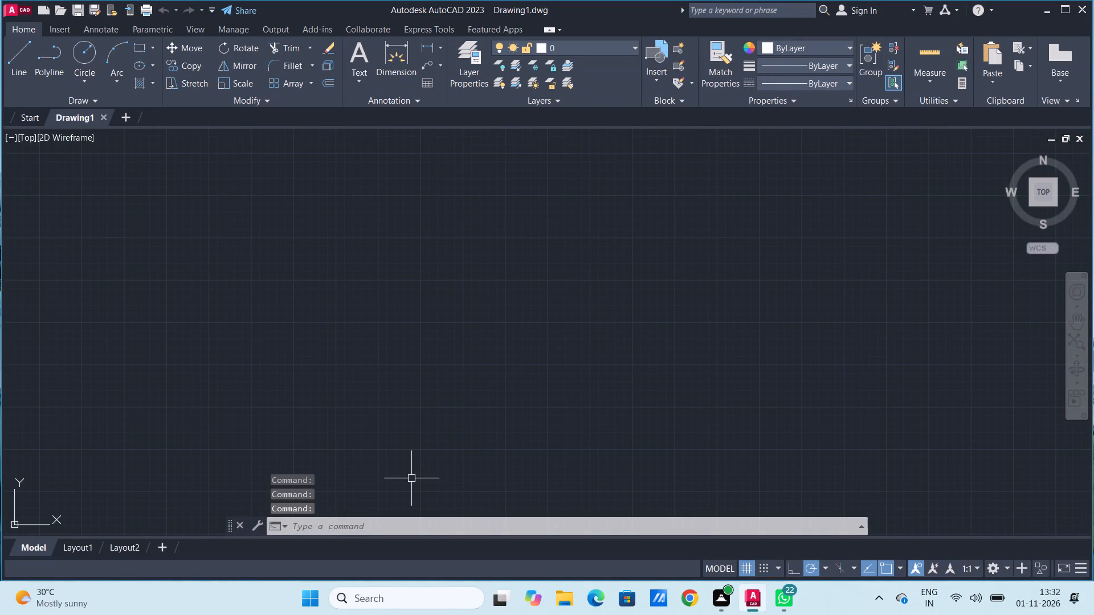
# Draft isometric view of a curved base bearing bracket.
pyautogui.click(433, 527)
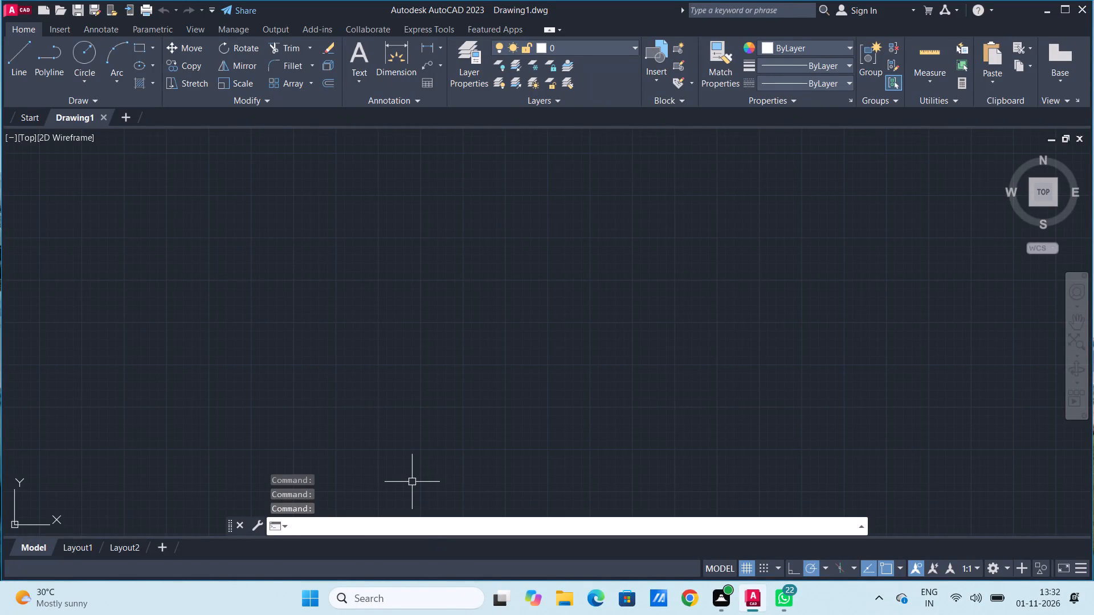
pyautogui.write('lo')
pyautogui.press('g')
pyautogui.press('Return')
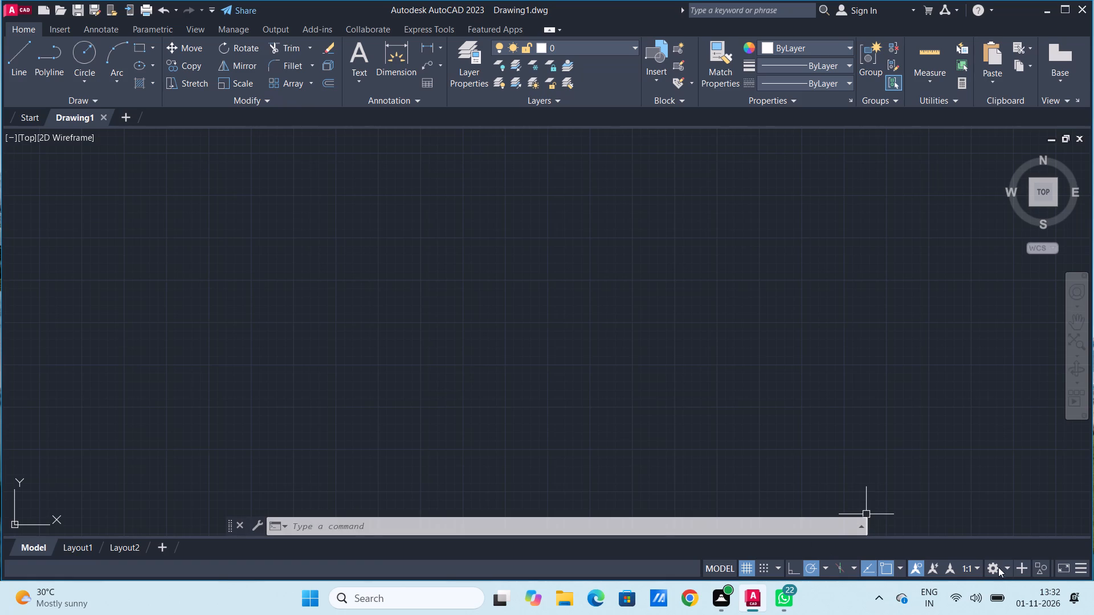
# Turn on isometric drafting and set the active drawing plane to isoplane Top.
pyautogui.click(842, 564)
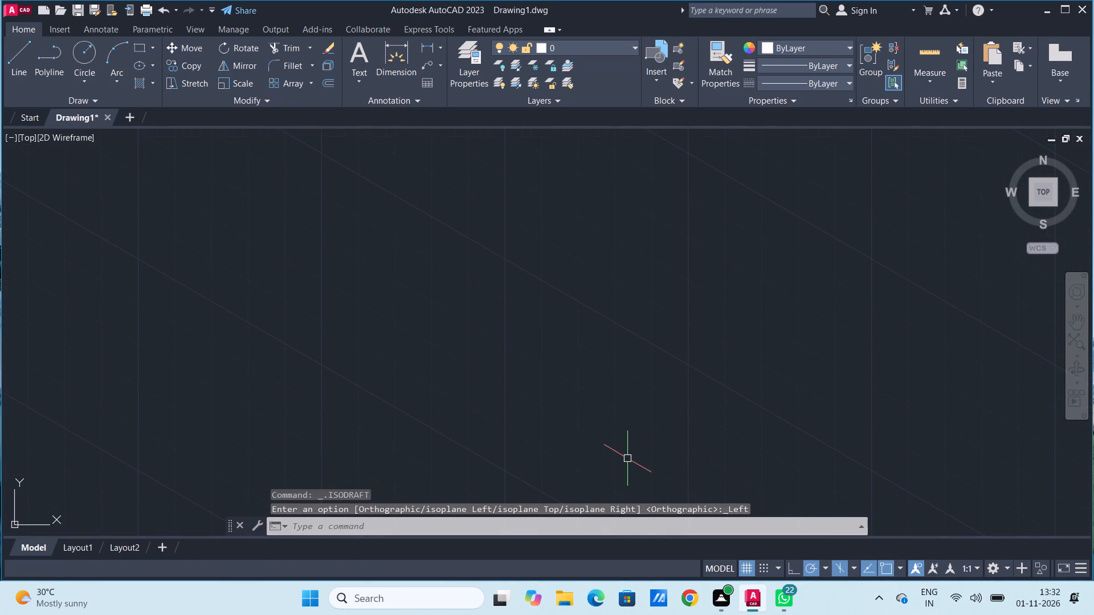
pyautogui.click(851, 564)
pyautogui.click(905, 523)
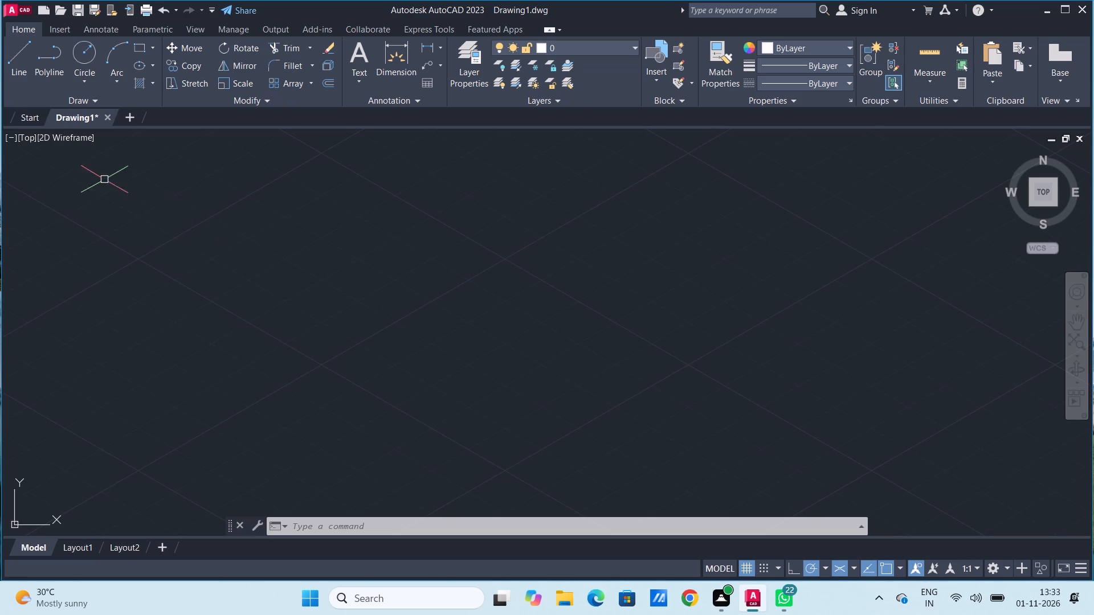
# Start a line in the empty drawing area and draw its first segment 45 units long at 30°.
pyautogui.click(26, 56)
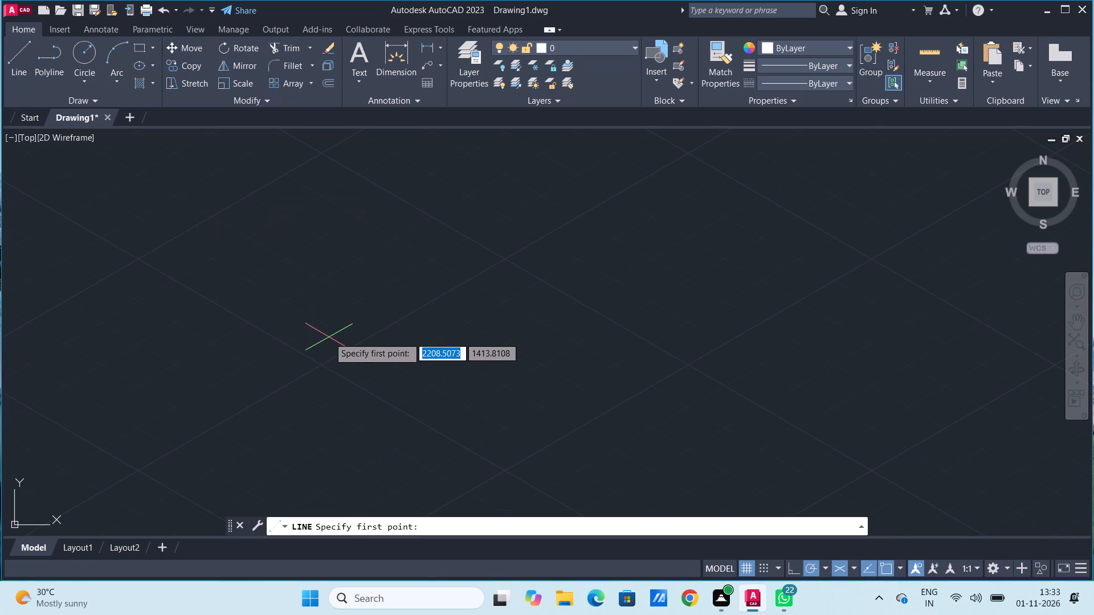
pyautogui.click(358, 374)
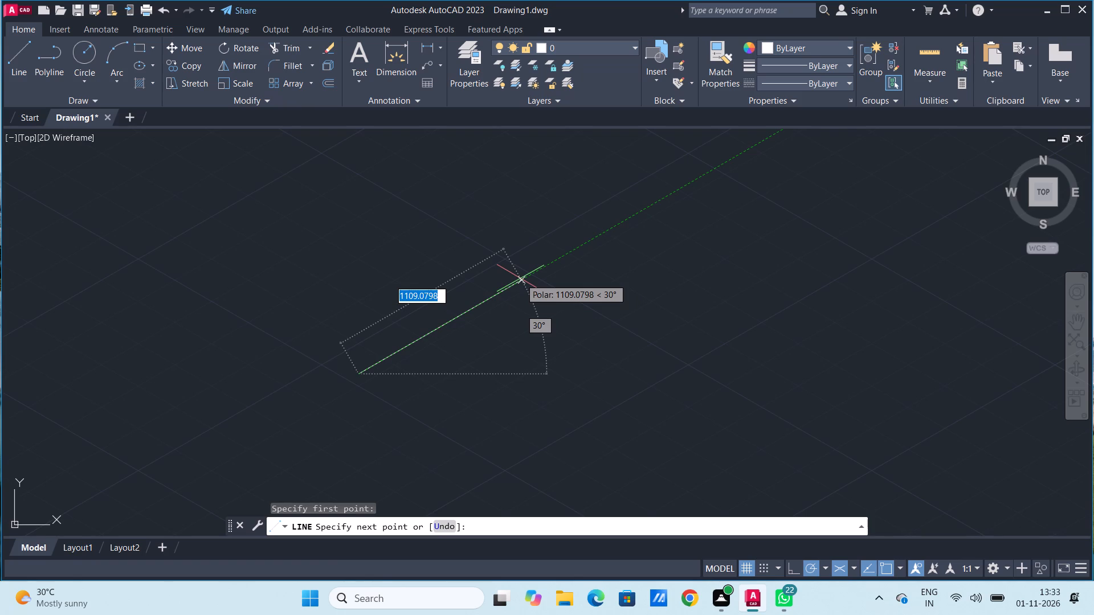
pyautogui.write('45')
pyautogui.press('Return')
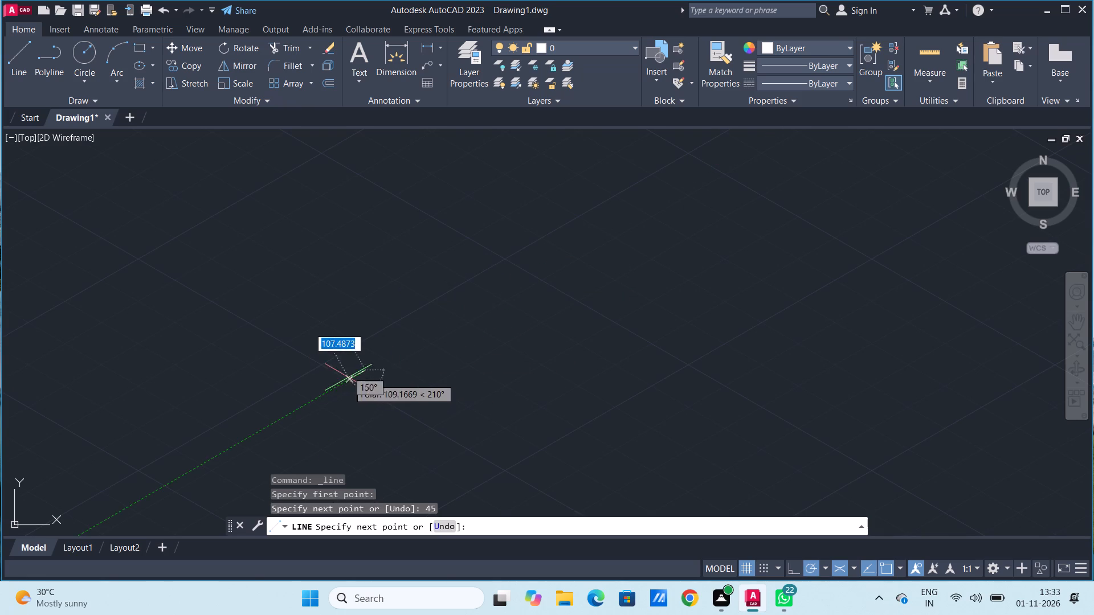
# Continue the line with 40 and 15 unit segments at 30° and an 18 unit segment vertically upward, ending the line there.
pyautogui.scroll(-4, 356, 377)
pyautogui.scroll(6, 356, 378)
pyautogui.scroll(3, 379, 288)
pyautogui.scroll(-2, 390, 366)
pyautogui.moveTo(390, 366); pyautogui.dragTo(390, 364, button='middle')
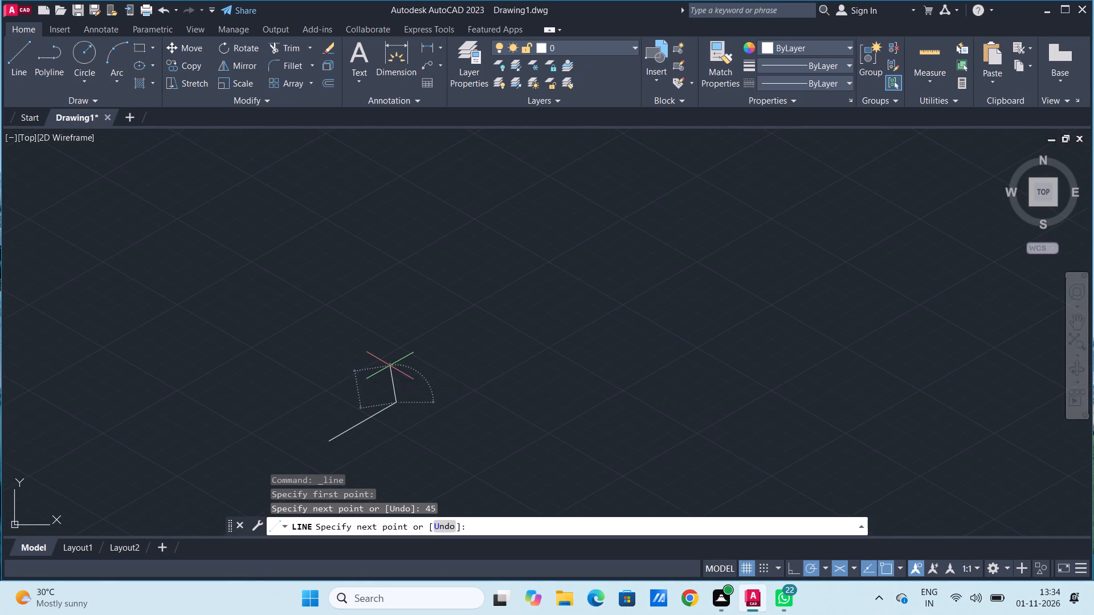
pyautogui.moveTo(390, 364); pyautogui.dragTo(533, 302, button='middle')
pyautogui.scroll(1, 532, 319)
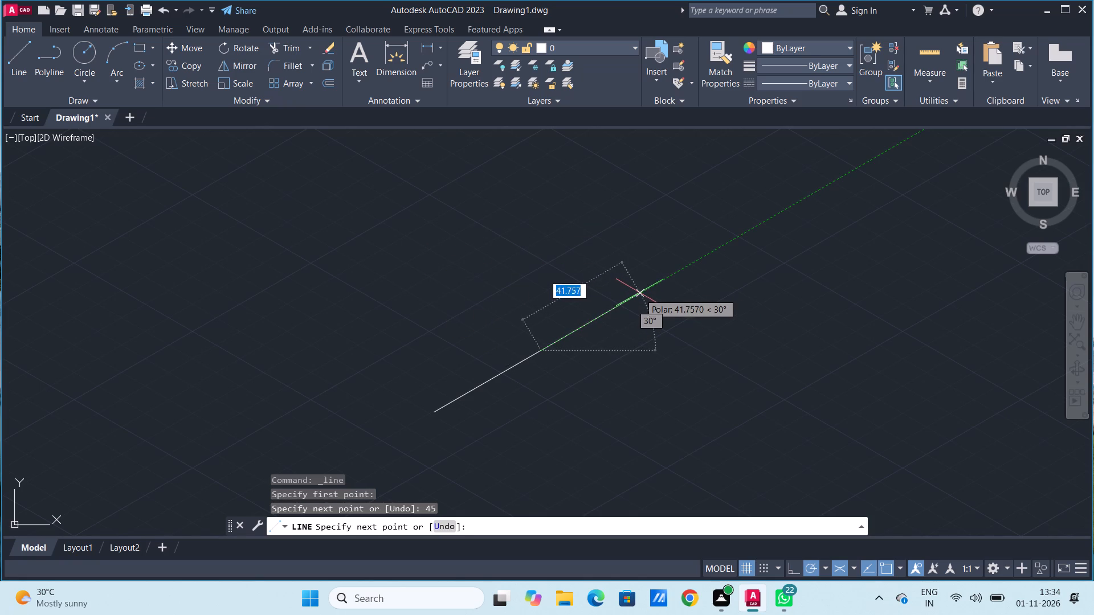
pyautogui.write('40')
pyautogui.press('Return')
pyautogui.write('15')
pyautogui.press('Return')
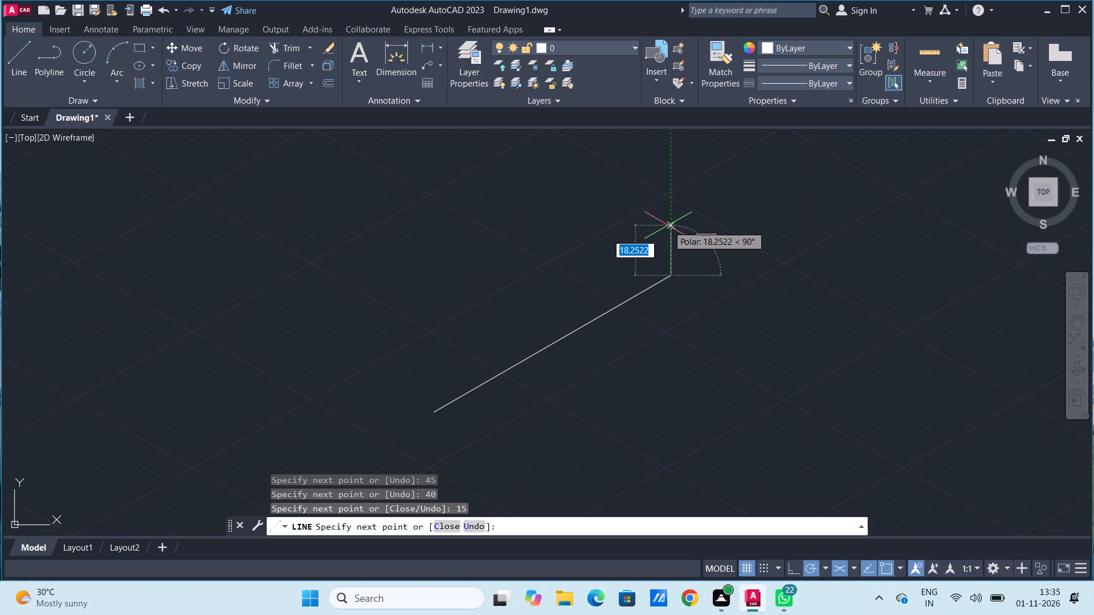
pyautogui.write('18')
pyautogui.press('Return')
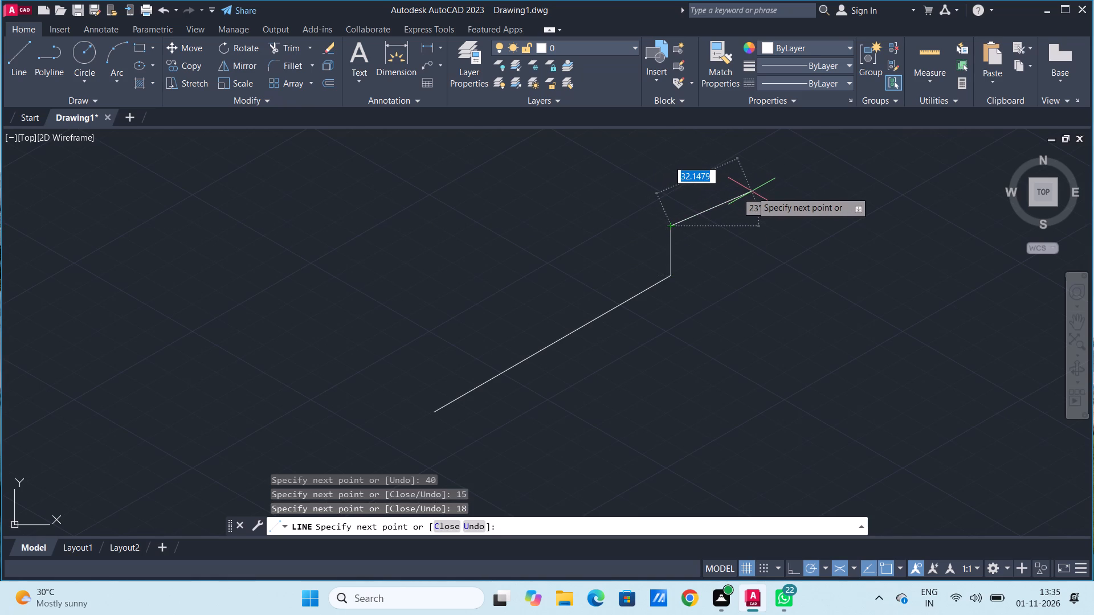
pyautogui.press('space')
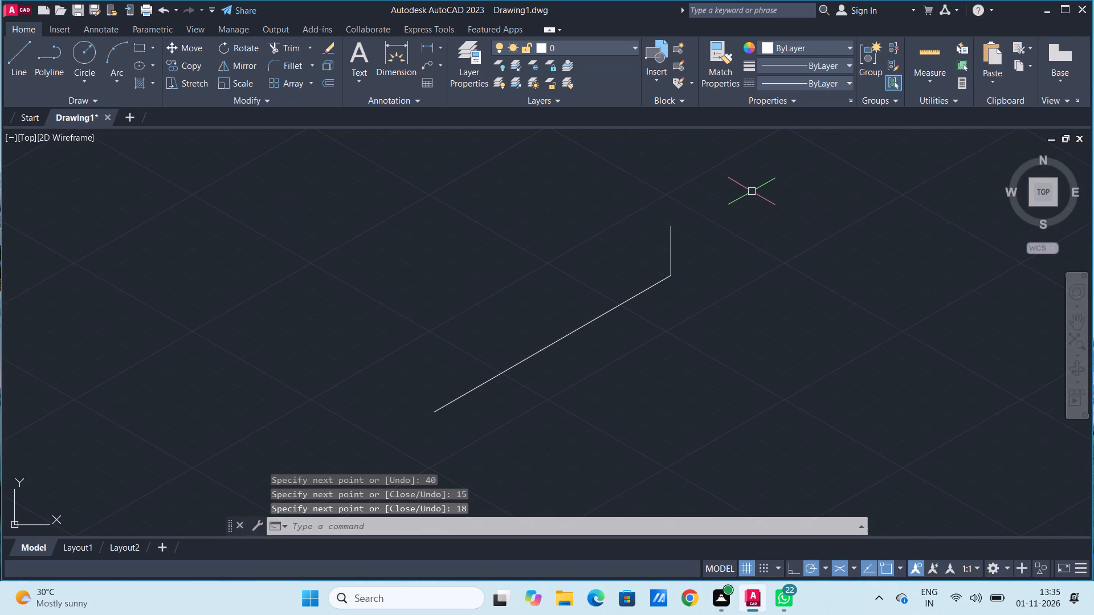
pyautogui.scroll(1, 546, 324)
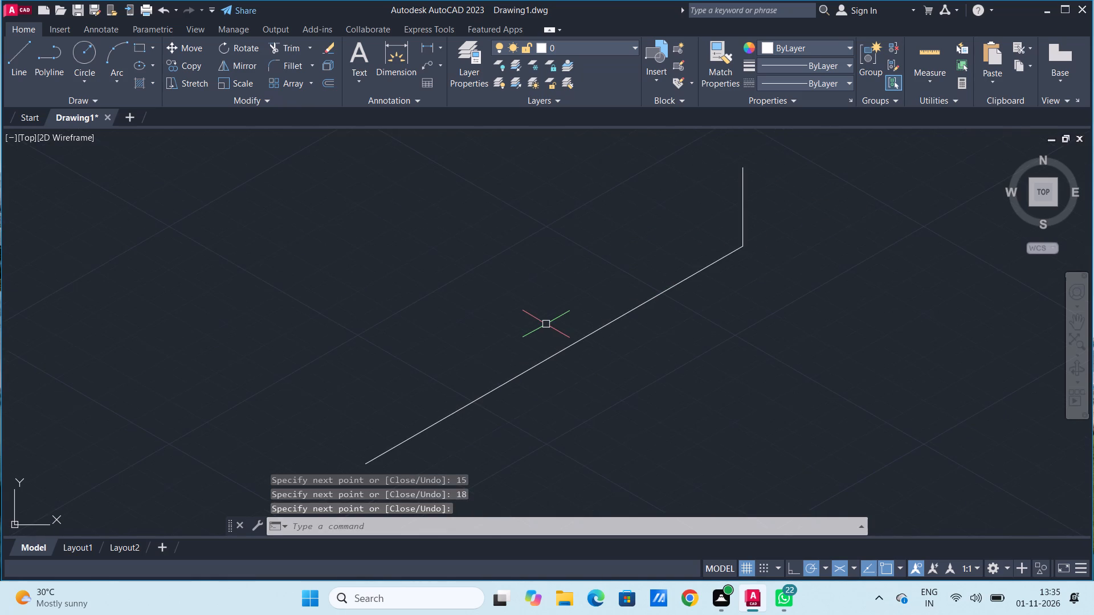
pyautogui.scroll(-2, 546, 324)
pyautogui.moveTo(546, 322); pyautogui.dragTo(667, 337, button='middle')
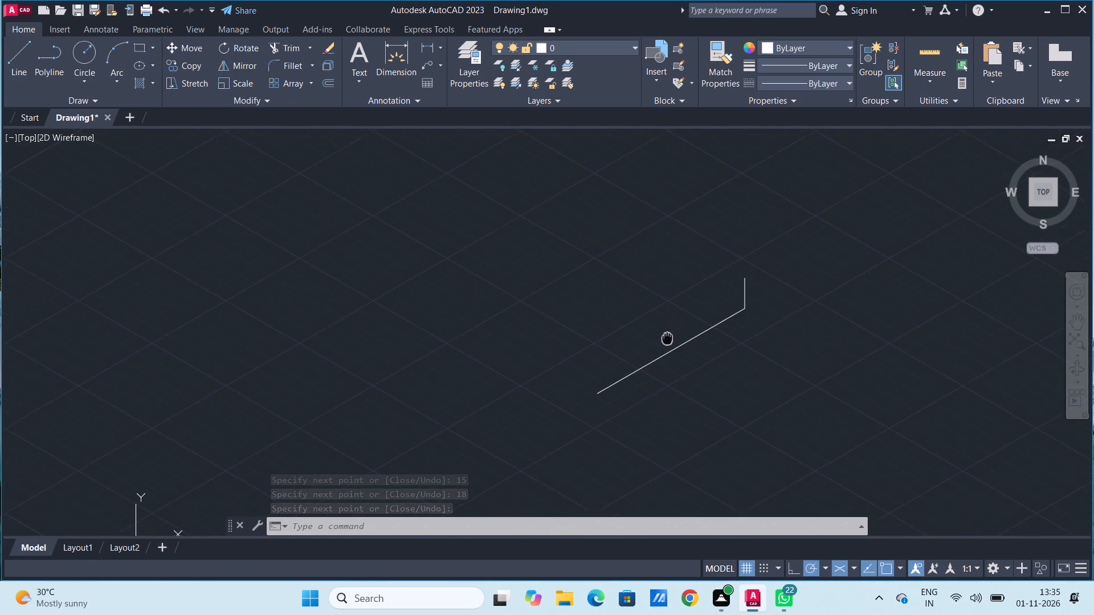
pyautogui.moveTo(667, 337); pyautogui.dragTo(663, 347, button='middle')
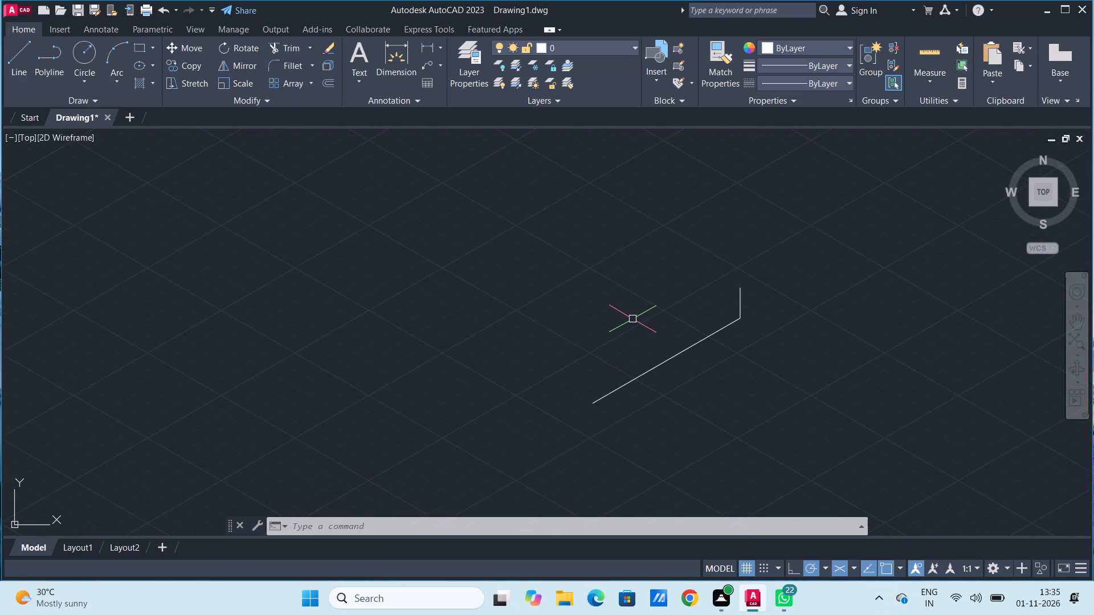
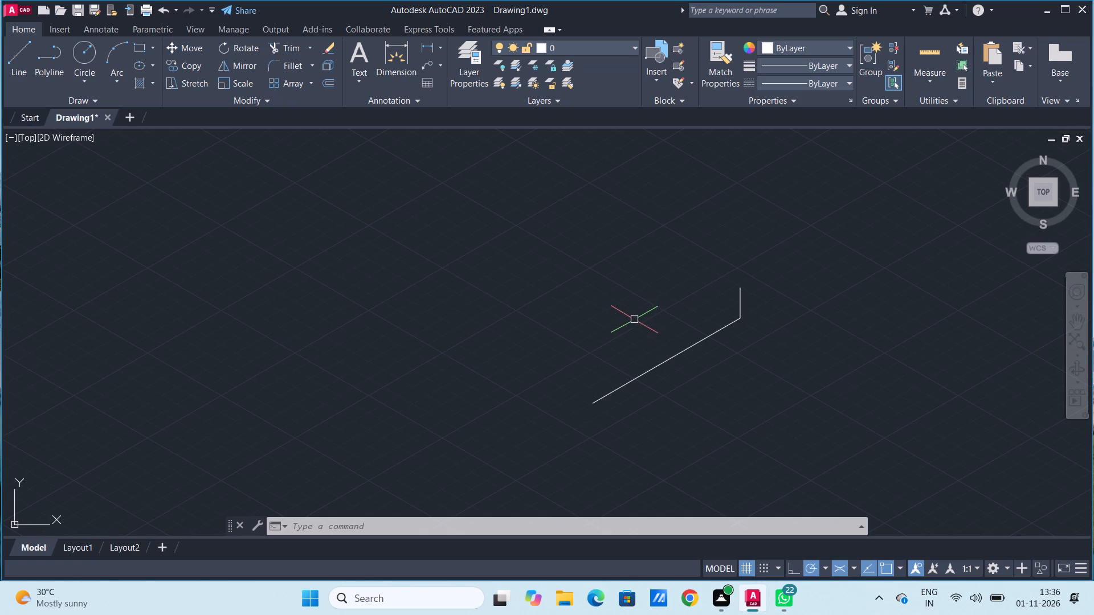
# Start a line at the top end of the 18-unit vertical edge and draw a 9-unit segment at 150°.
pyautogui.click(23, 63)
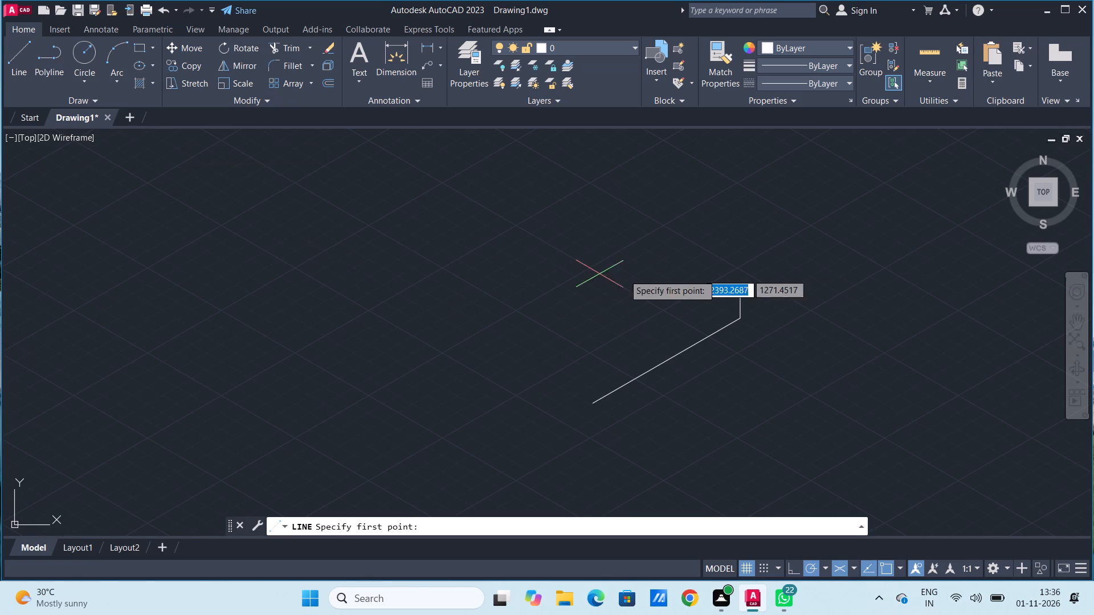
pyautogui.click(738, 289)
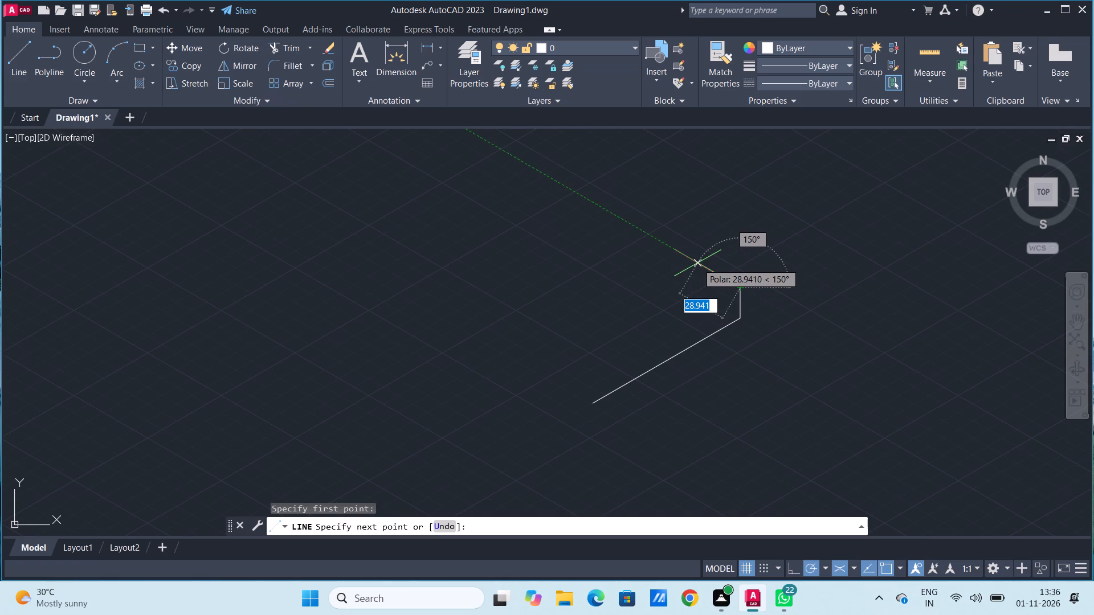
pyautogui.press('9')
pyautogui.press('Return')
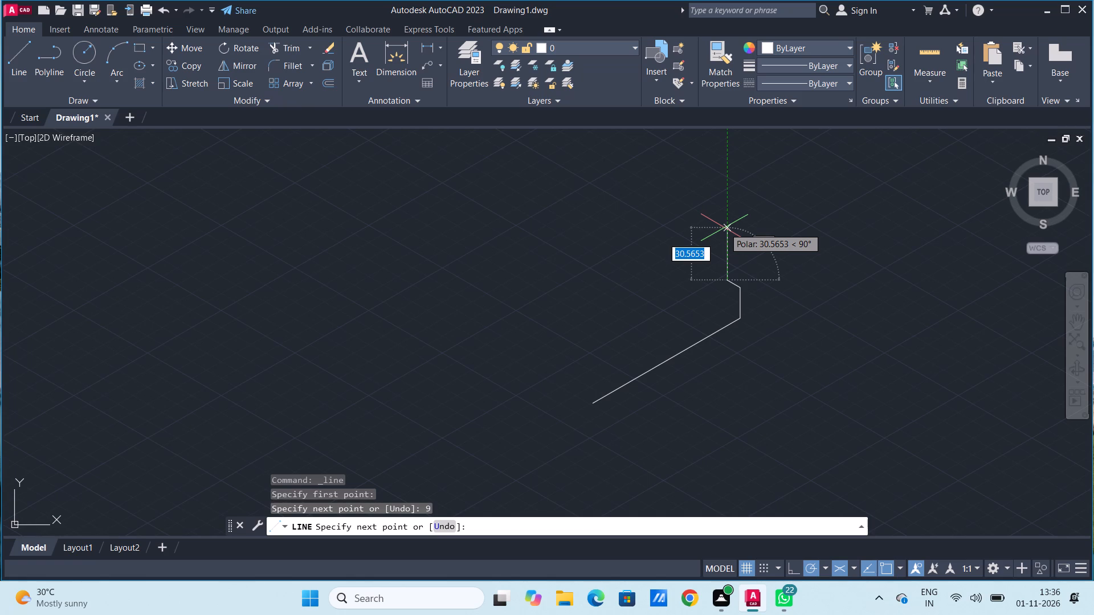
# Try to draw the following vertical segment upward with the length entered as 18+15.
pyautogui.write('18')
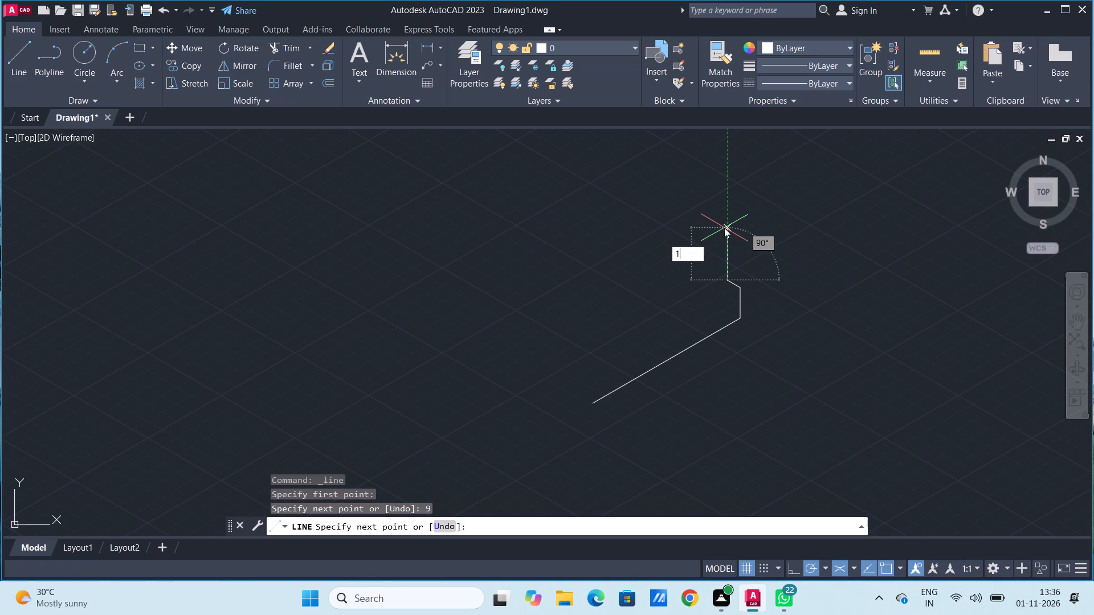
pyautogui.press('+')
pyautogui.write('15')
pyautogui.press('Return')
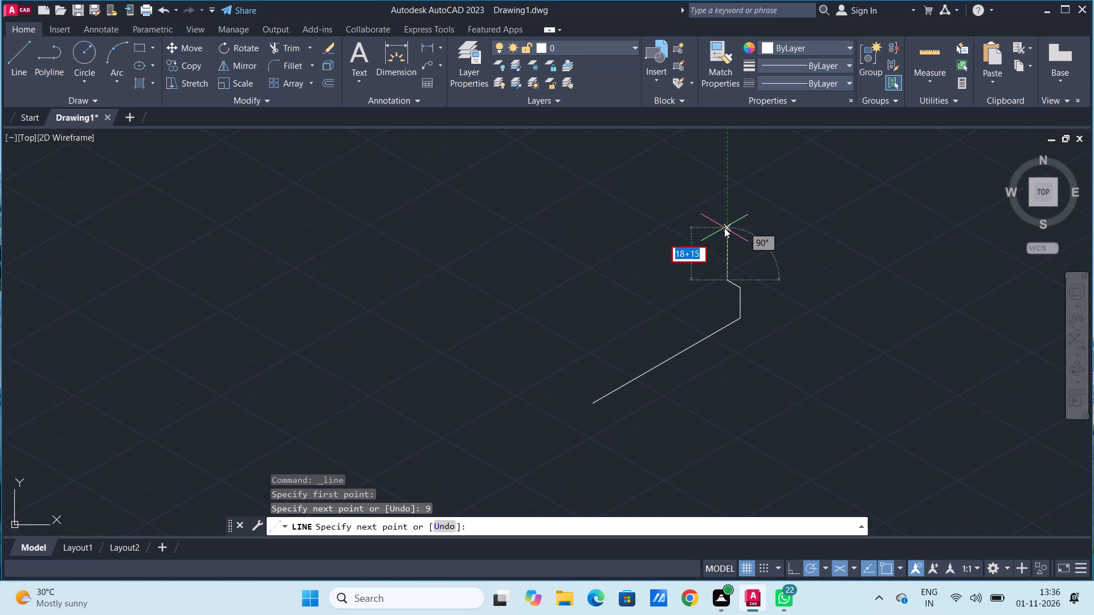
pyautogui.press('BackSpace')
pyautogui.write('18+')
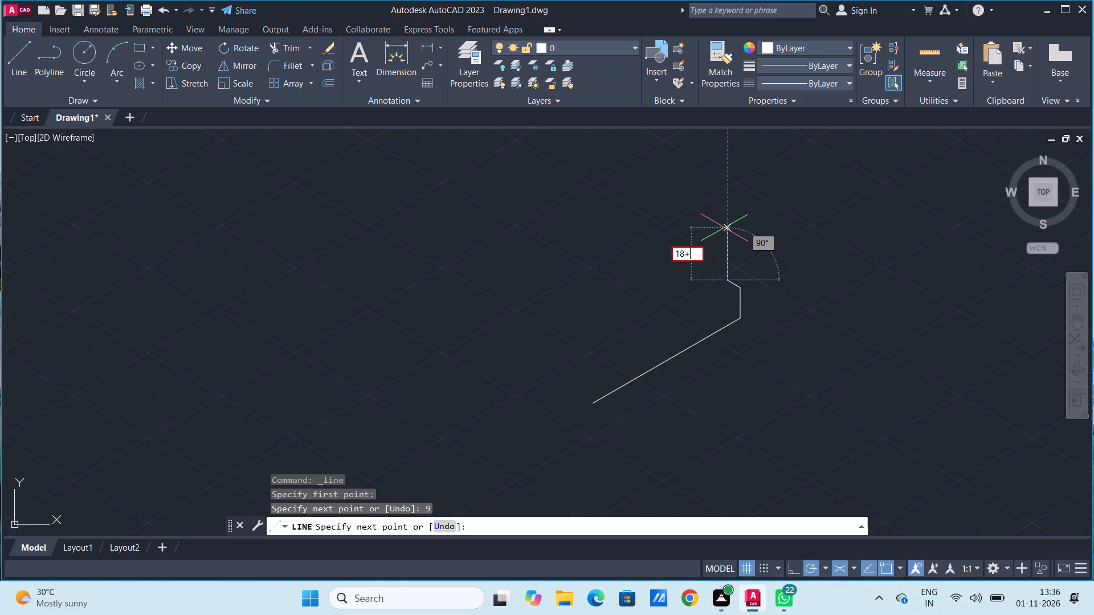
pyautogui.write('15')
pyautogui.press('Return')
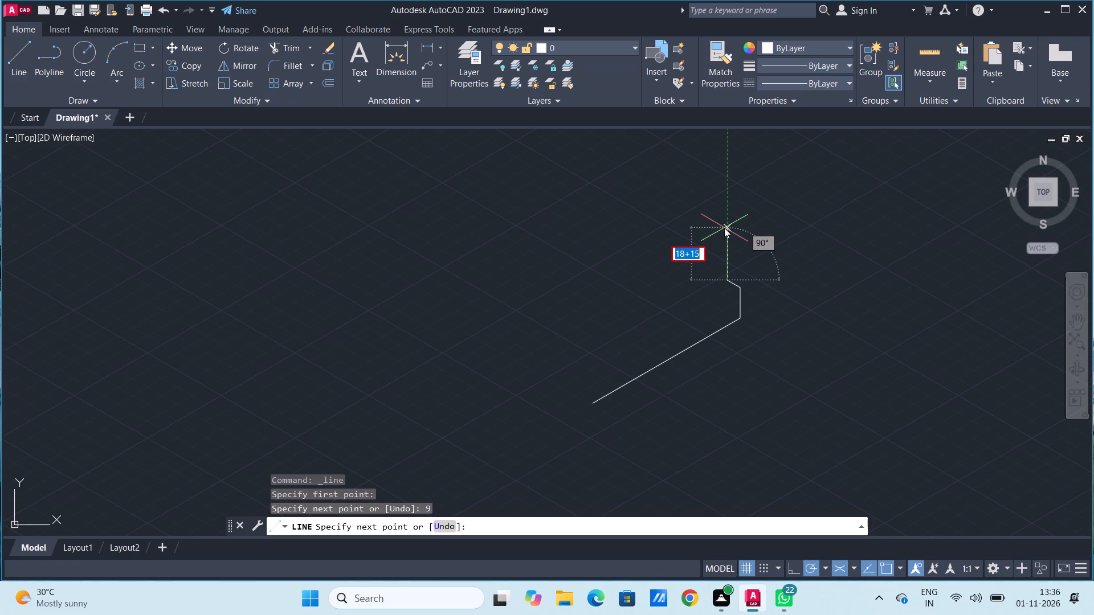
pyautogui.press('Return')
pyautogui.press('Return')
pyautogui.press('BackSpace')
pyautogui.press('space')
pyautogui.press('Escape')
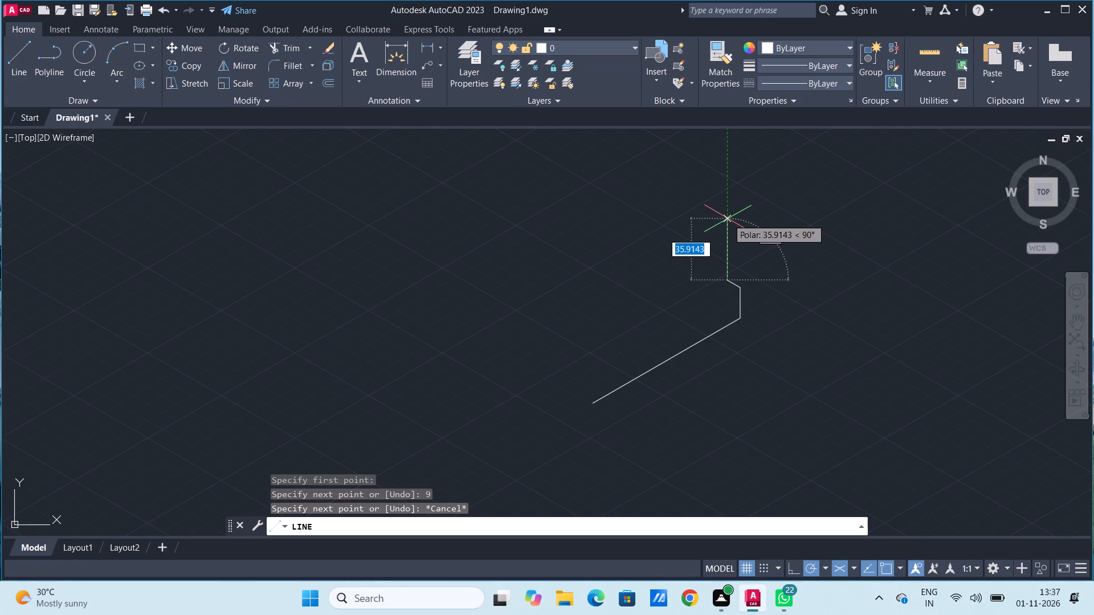
# Continue the line 30 units vertically upward, 20 units at 210°, 9 units at 330° and 20 units at 210°.
pyautogui.write('30')
pyautogui.press('Return')
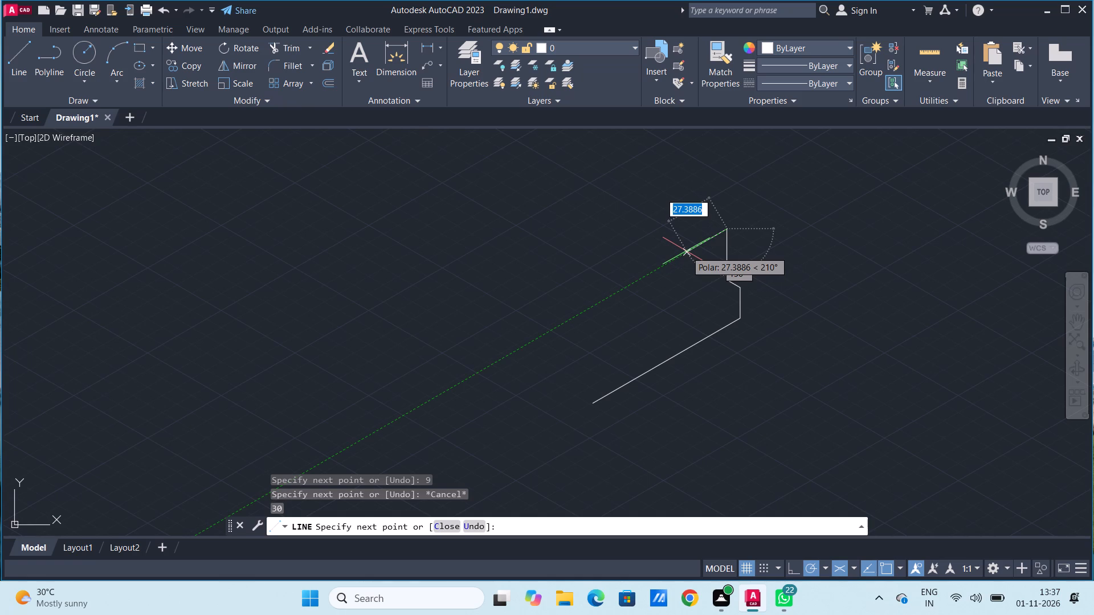
pyautogui.write('20')
pyautogui.press('Return')
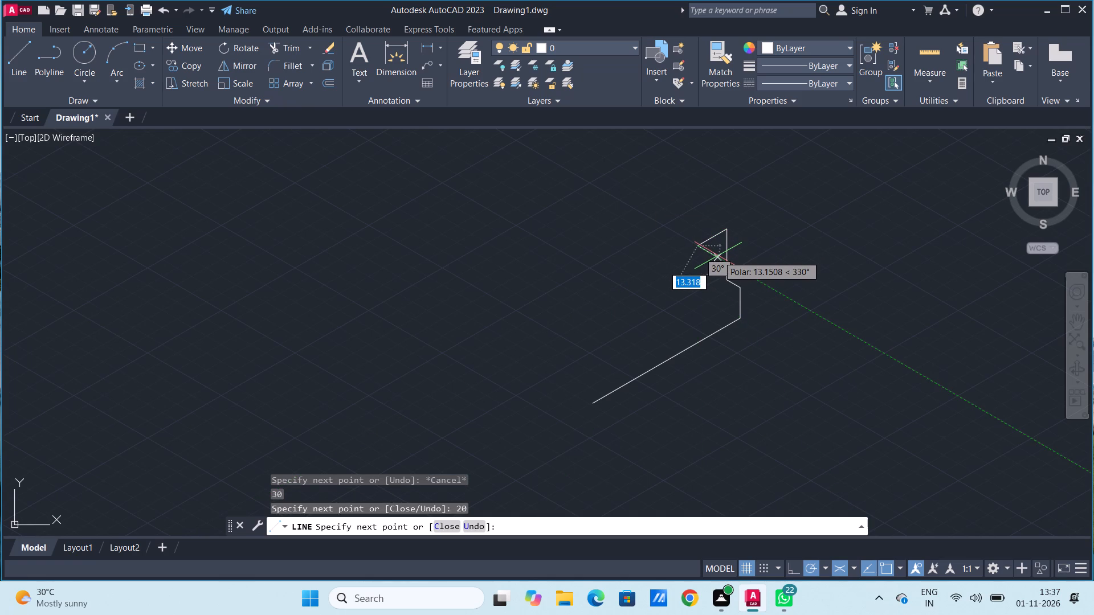
pyautogui.press('9')
pyautogui.press('Return')
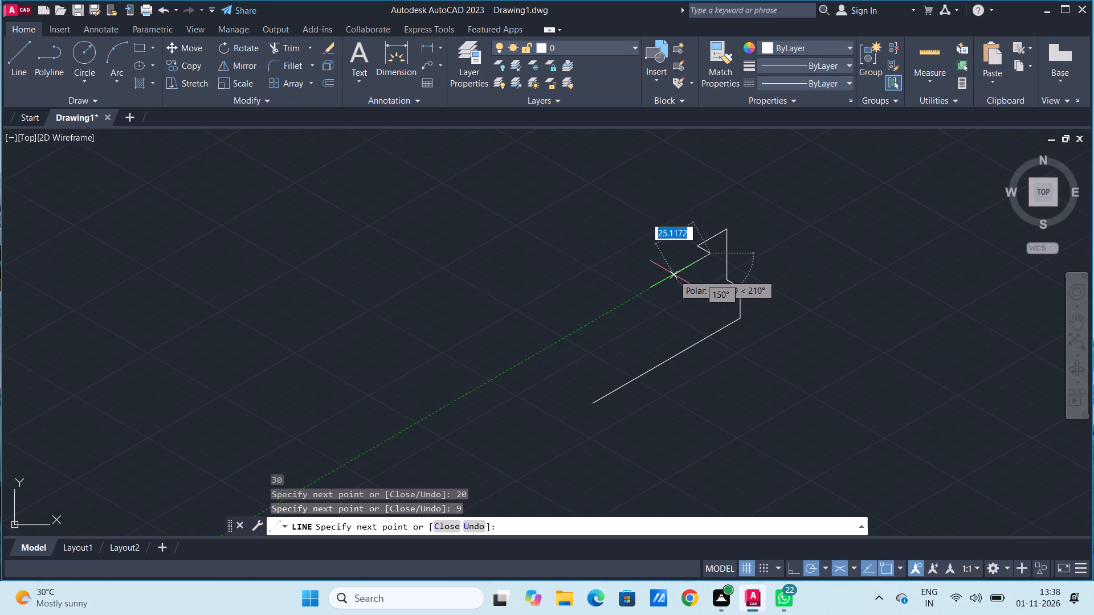
pyautogui.write('20')
pyautogui.press('Return')
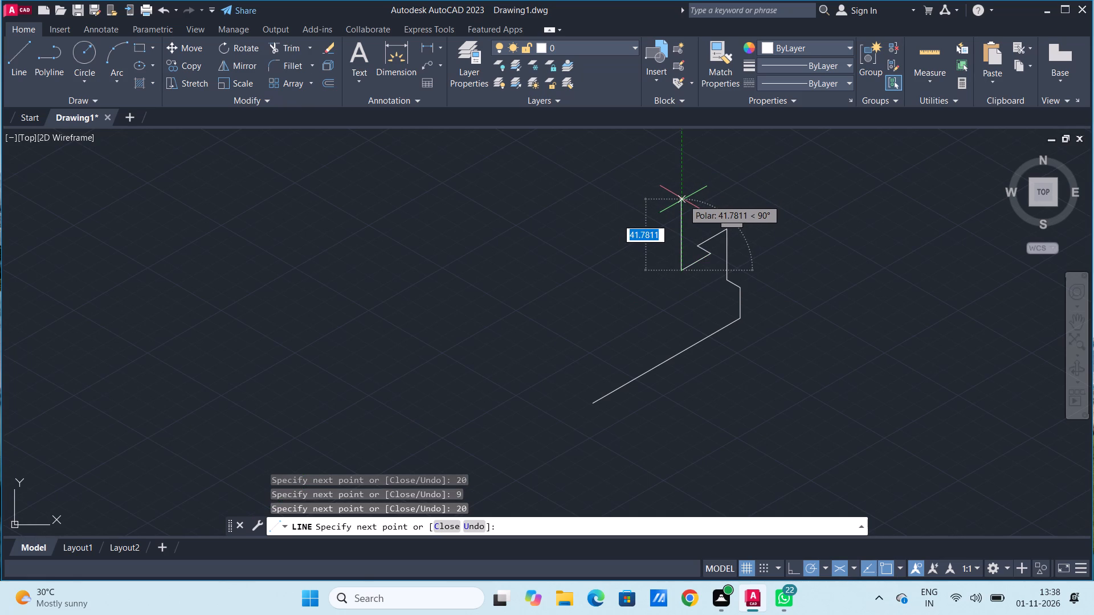
# Continue the line 15 units vertically upward, 38 units at 150° and 9 units at 210°.
pyautogui.write('15')
pyautogui.press('Return')
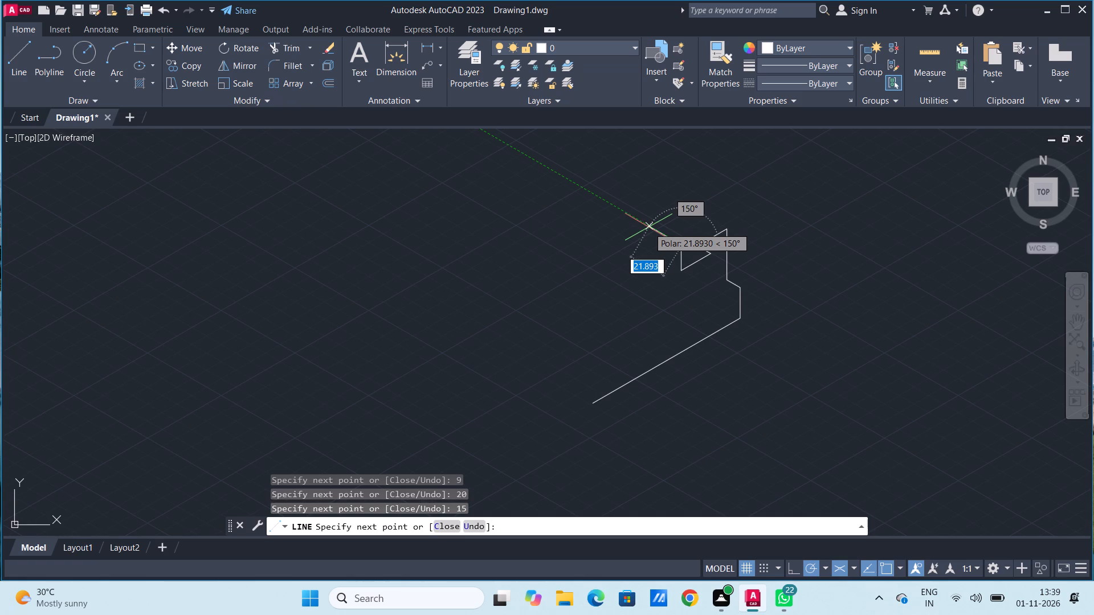
pyautogui.write('38')
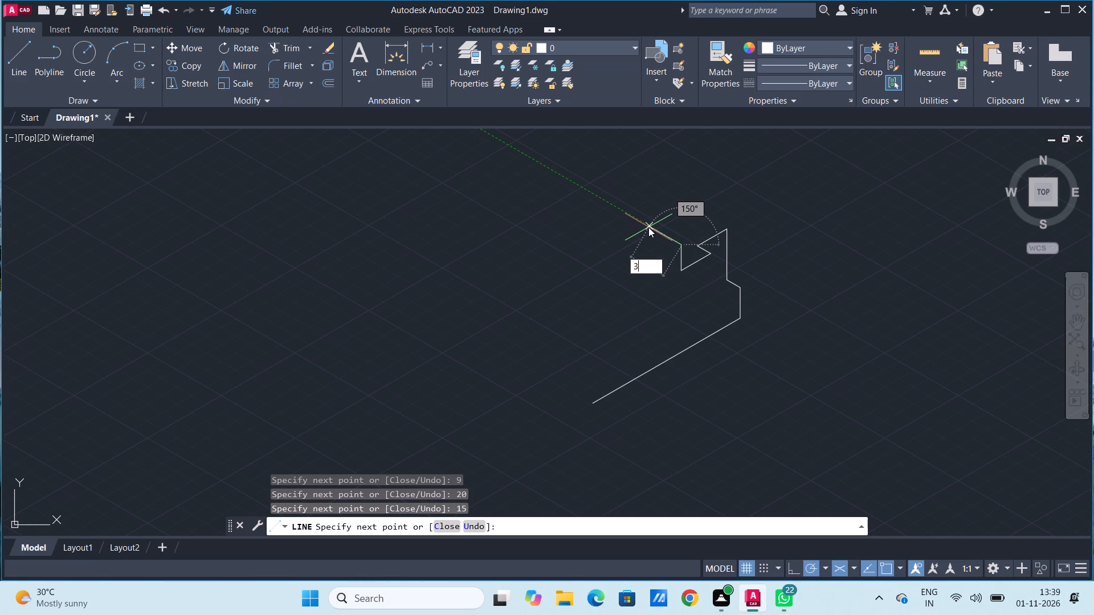
pyautogui.press('Return')
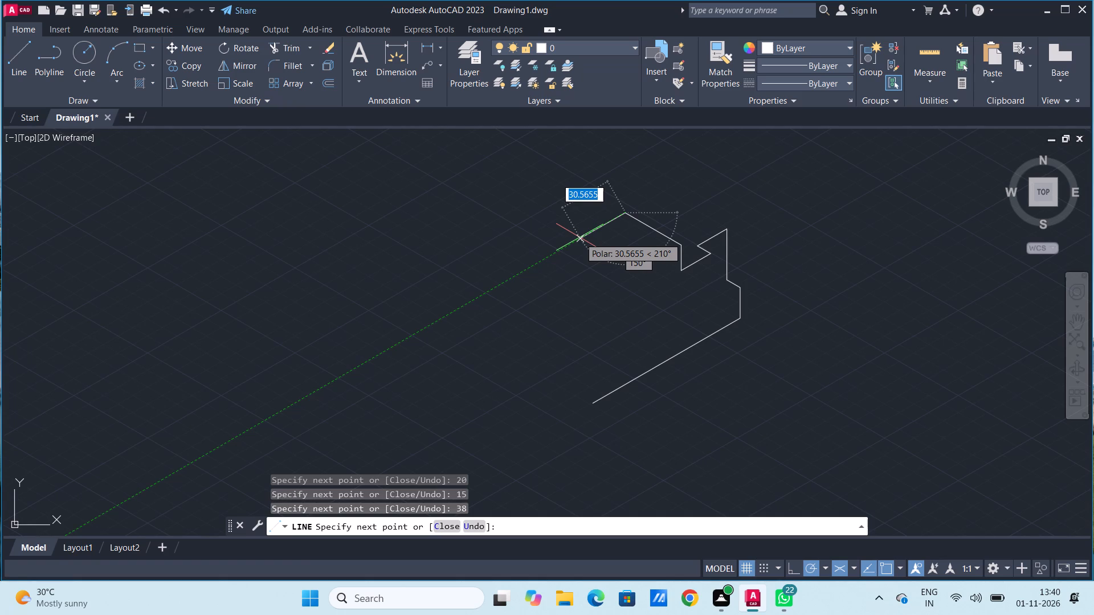
pyautogui.press('9')
pyautogui.press('Return')
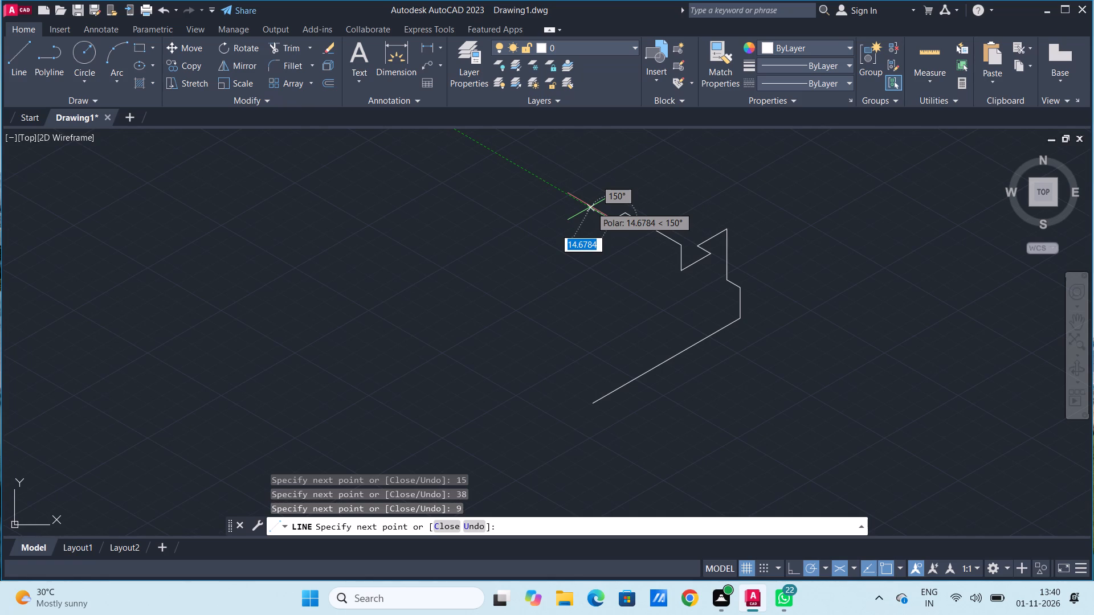
# Continue the line 12 units at 150°, 21 at 210° and 50 at 330°, ending it at the top of the 15-unit vertical edge.
pyautogui.write('12')
pyautogui.press('Return')
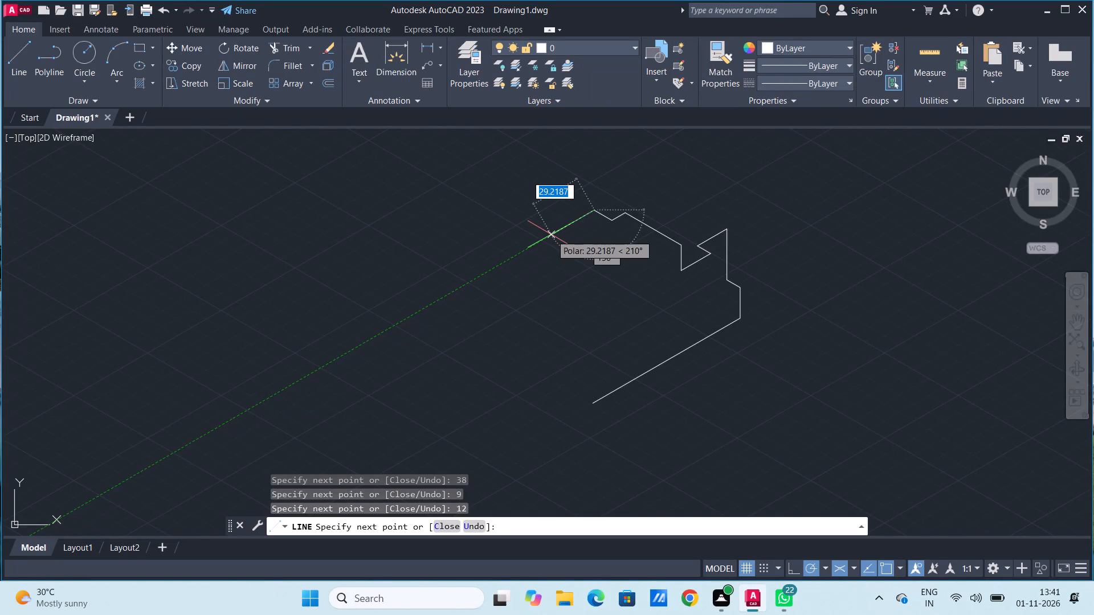
pyautogui.write('21')
pyautogui.press('Return')
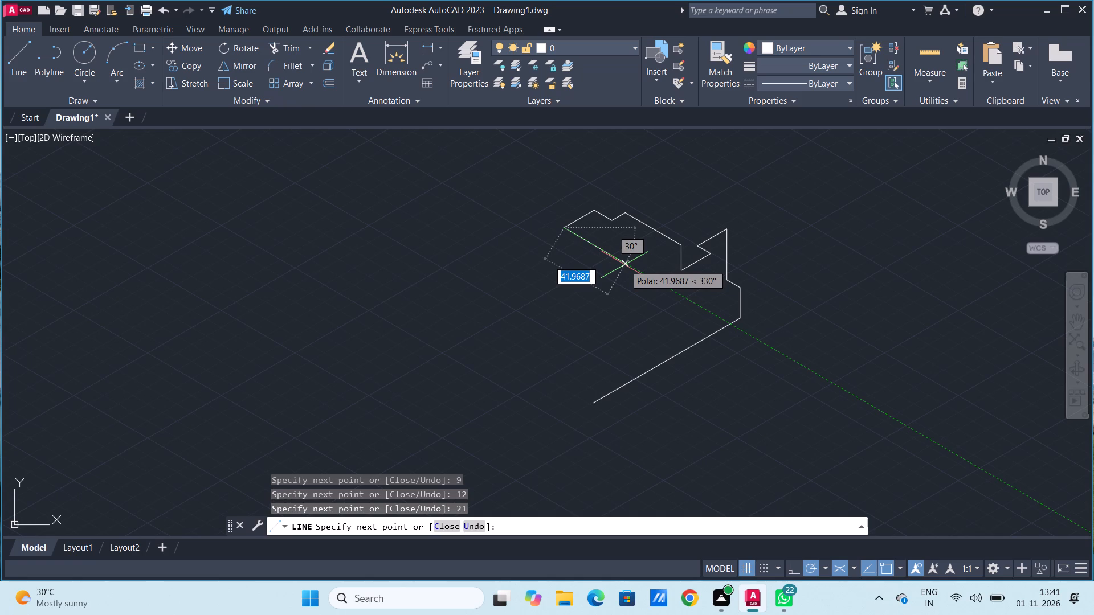
pyautogui.write('50')
pyautogui.press('Return')
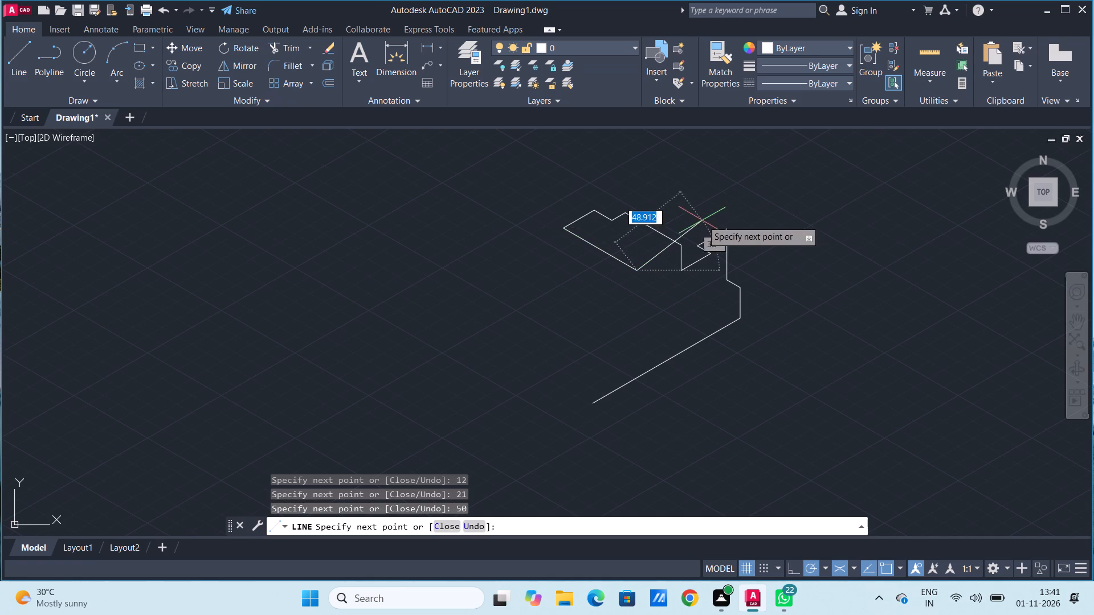
pyautogui.click(681, 247)
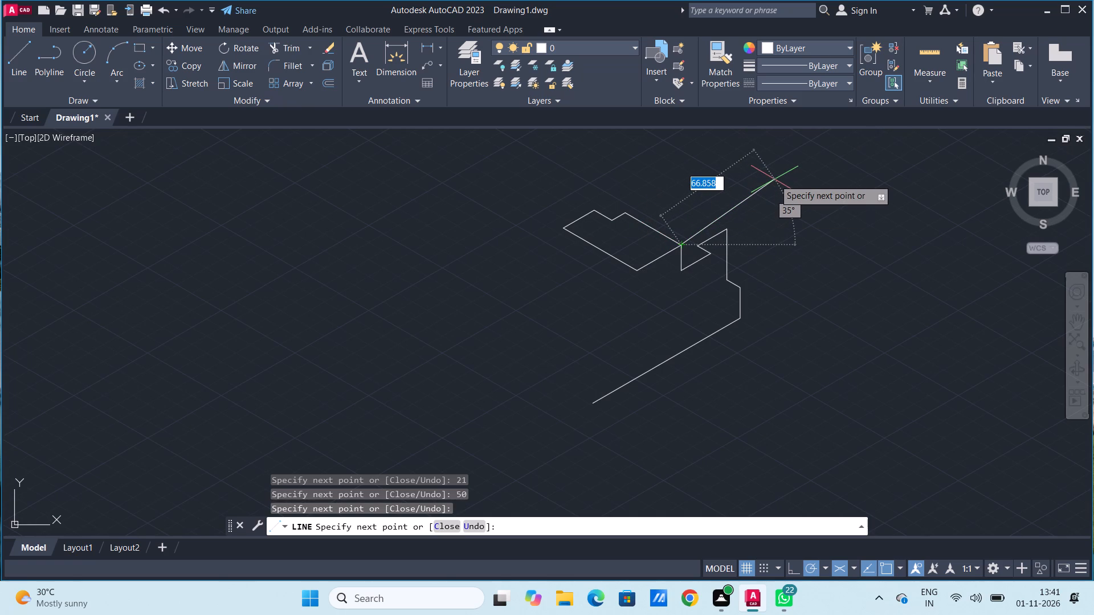
pyautogui.press('space')
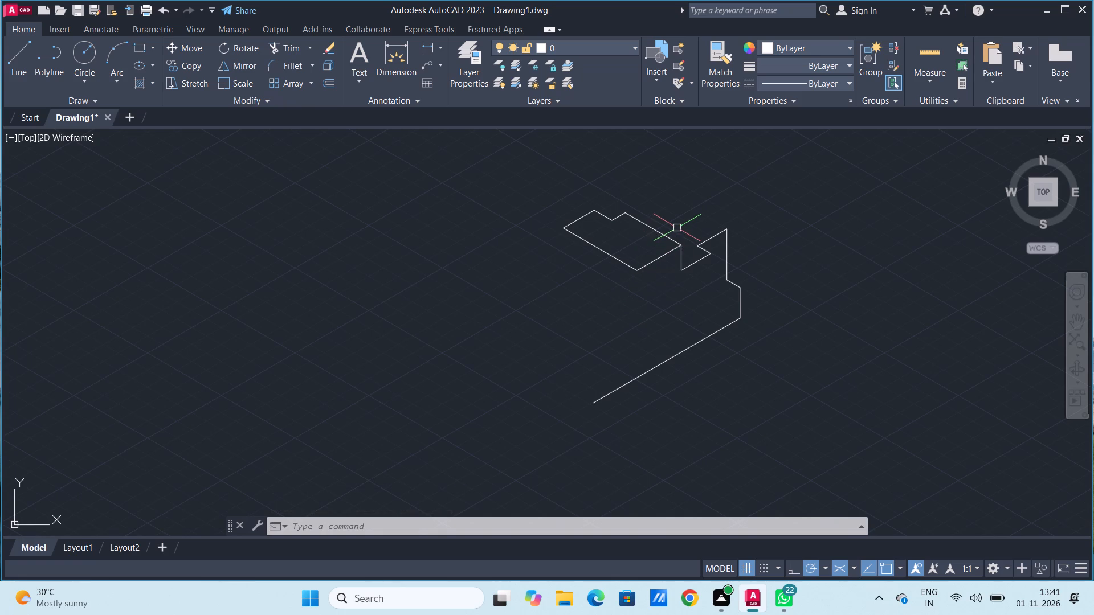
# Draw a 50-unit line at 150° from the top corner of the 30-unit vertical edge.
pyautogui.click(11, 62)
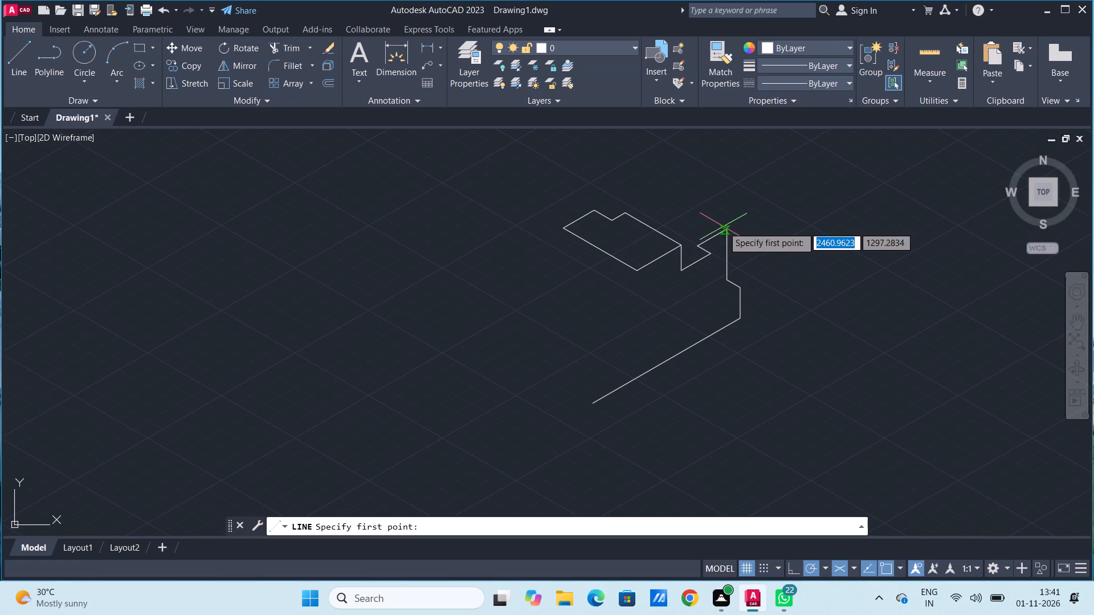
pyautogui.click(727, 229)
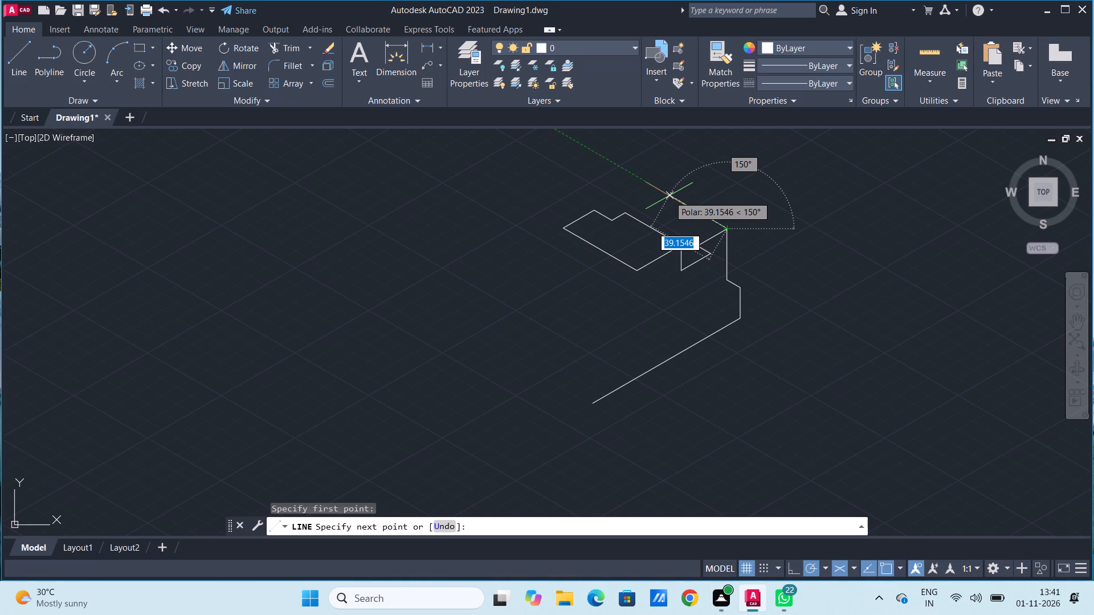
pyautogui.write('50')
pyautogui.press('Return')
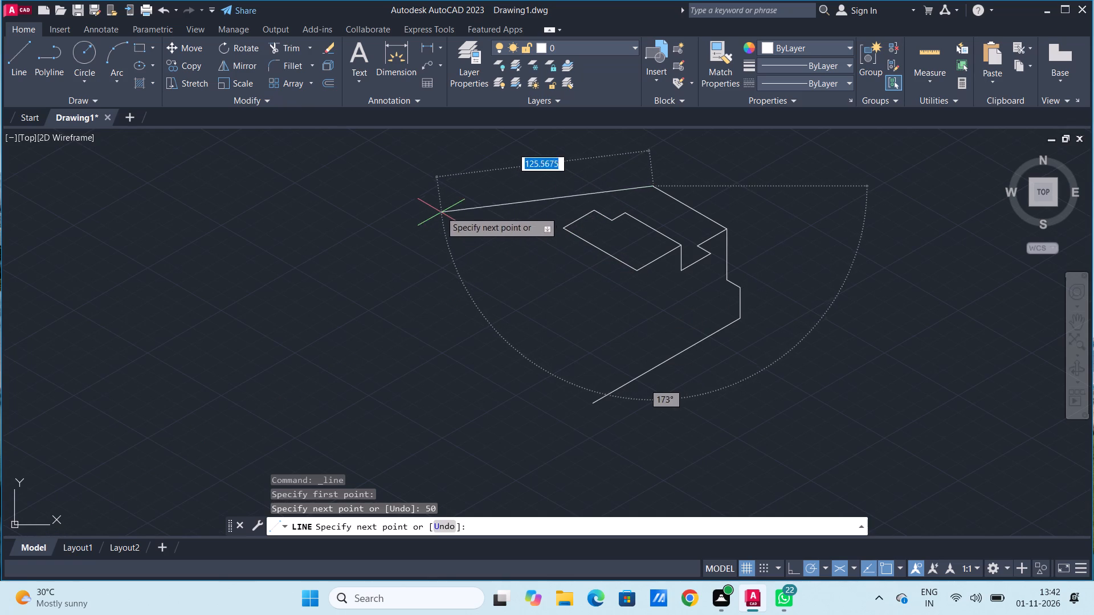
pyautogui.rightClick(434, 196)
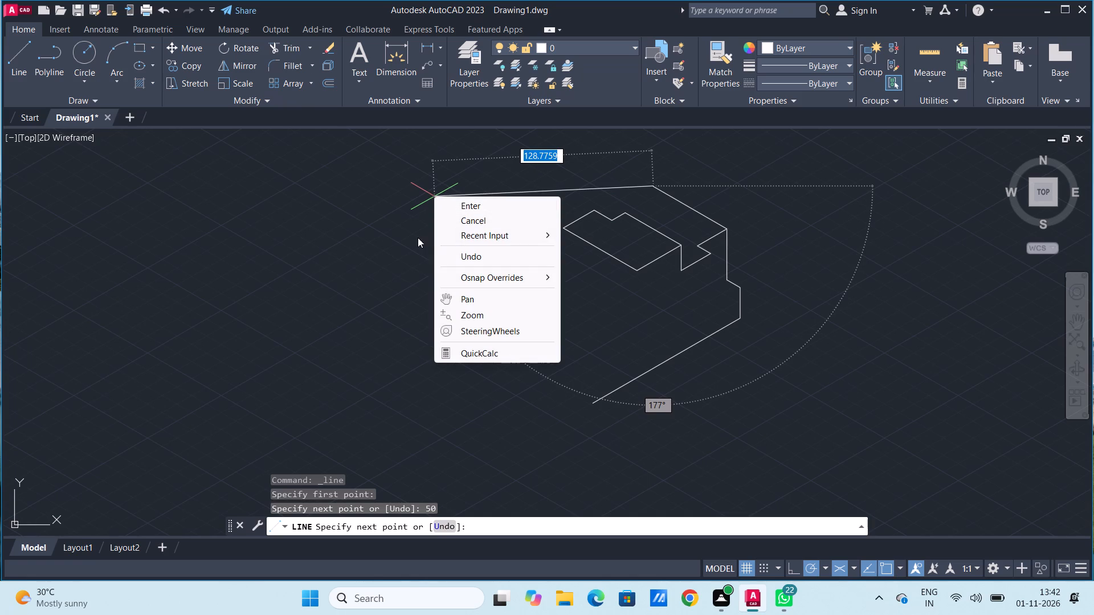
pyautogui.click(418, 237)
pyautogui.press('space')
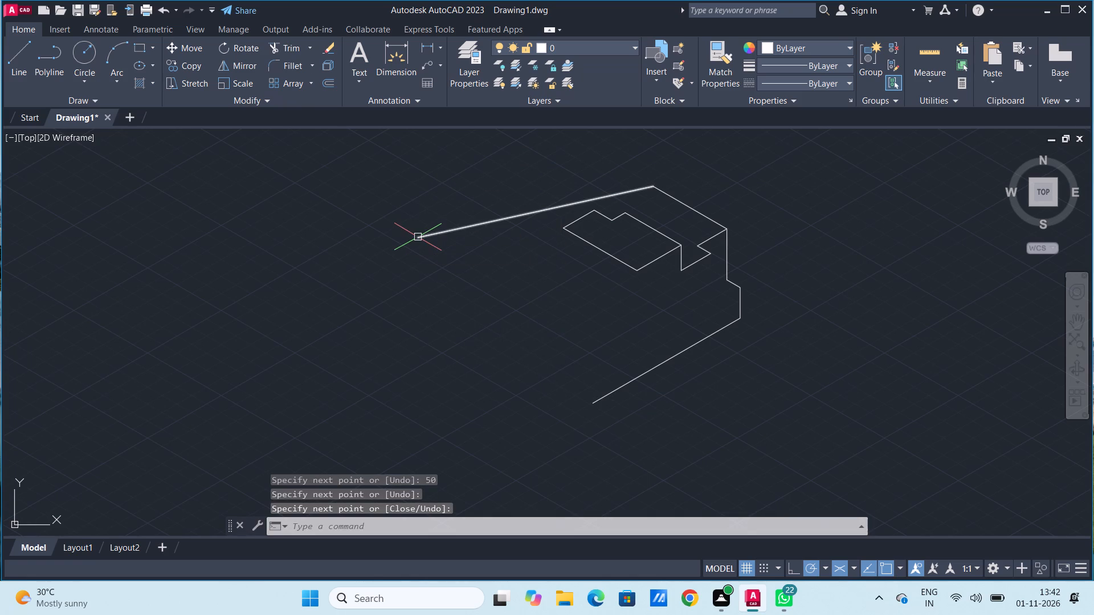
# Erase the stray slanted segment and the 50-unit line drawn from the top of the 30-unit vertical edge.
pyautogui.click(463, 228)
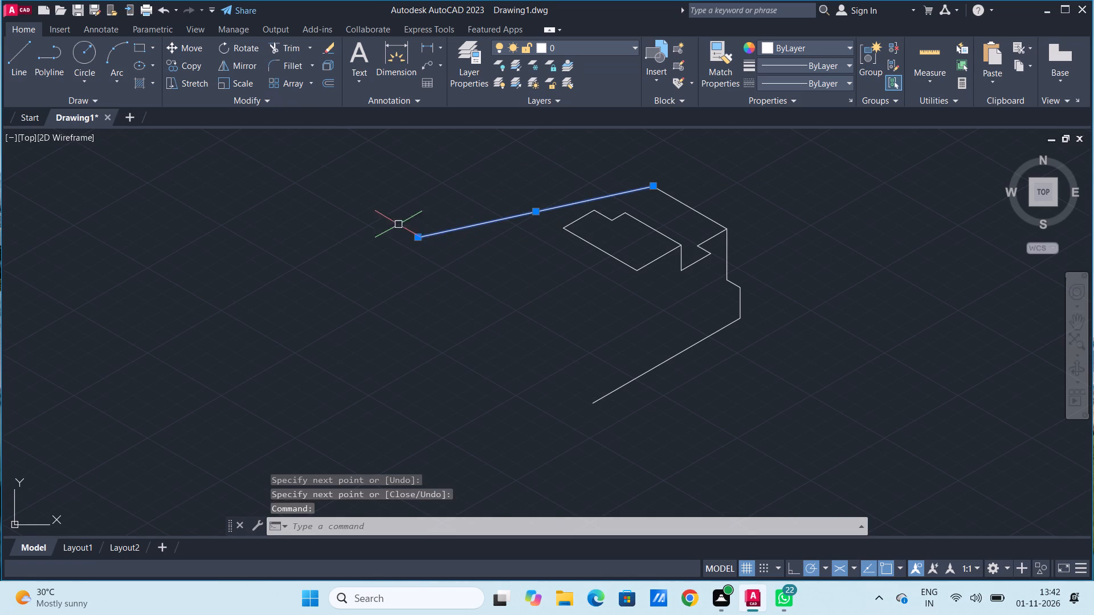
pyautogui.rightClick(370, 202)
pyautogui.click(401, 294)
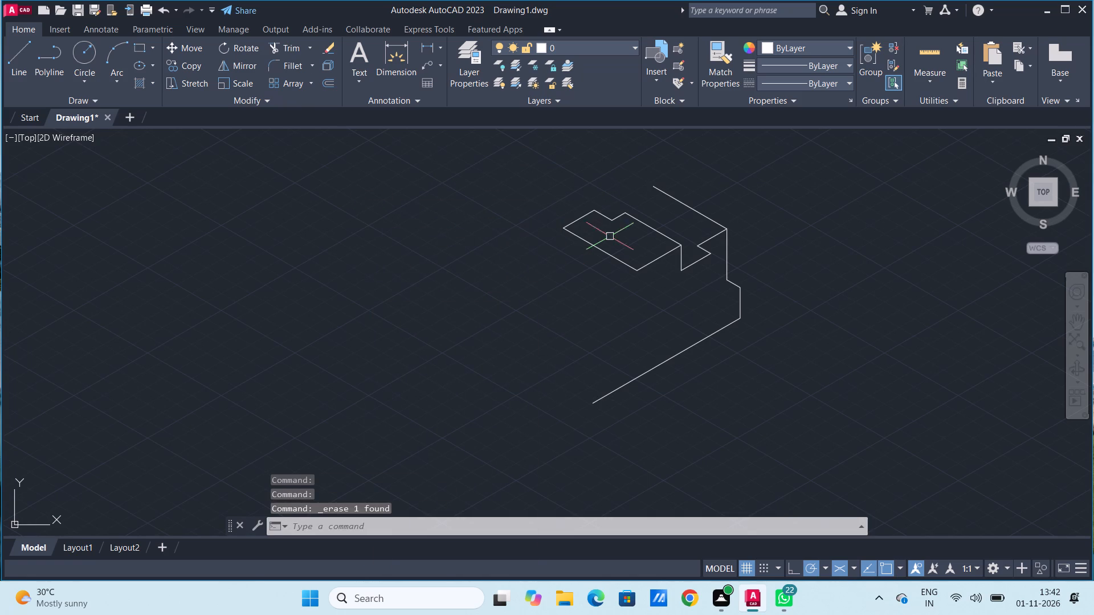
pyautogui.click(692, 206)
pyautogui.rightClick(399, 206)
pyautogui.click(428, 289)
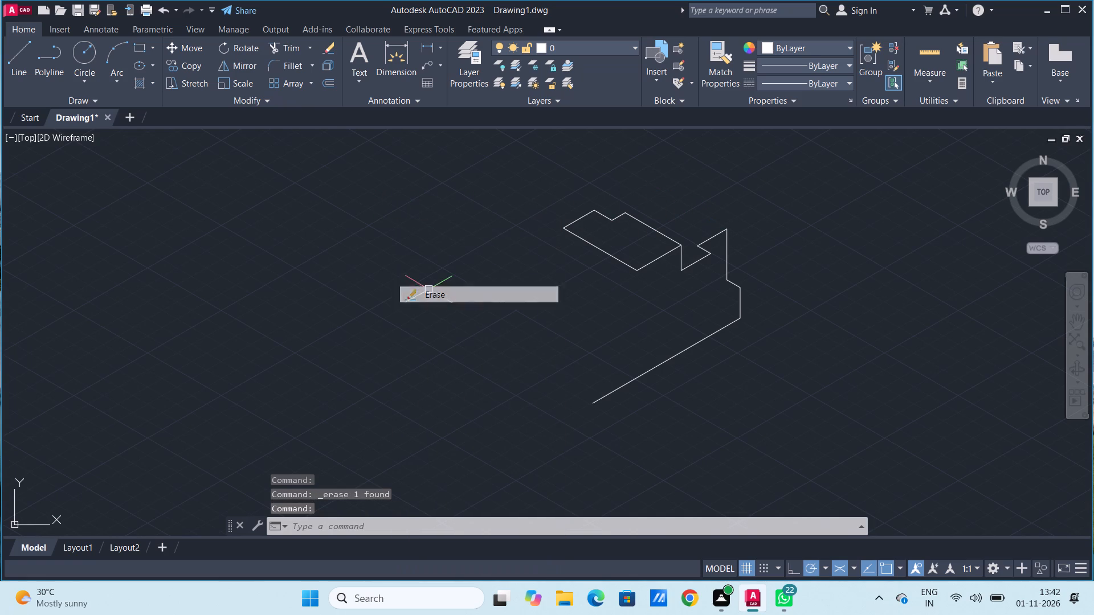
# Start a line at the top corner of the 30-unit vertical edge and draw a 30-unit segment at 150°.
pyautogui.click(22, 67)
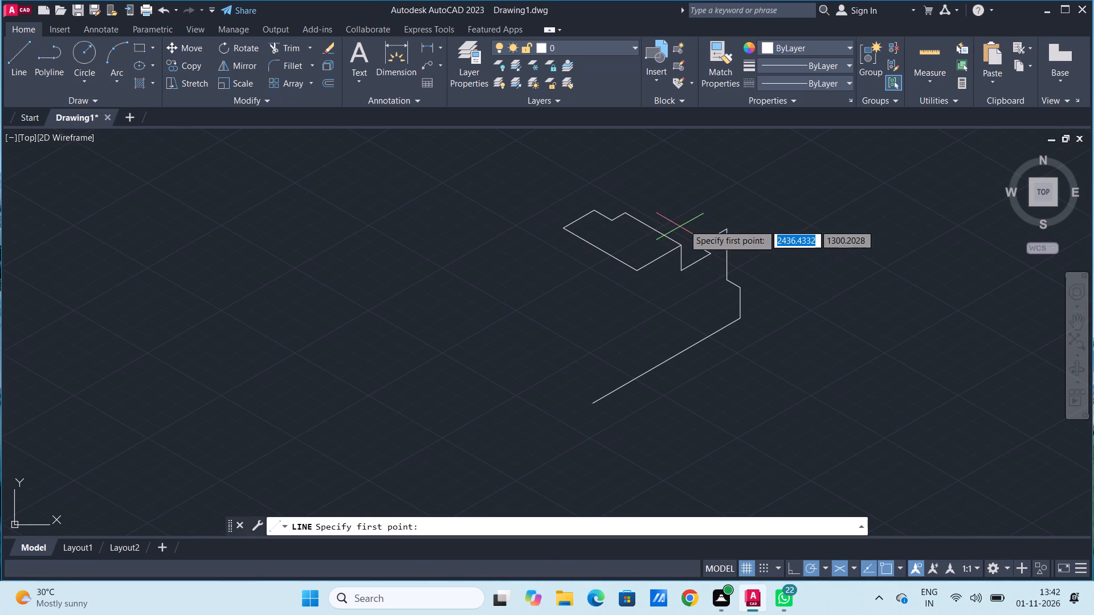
pyautogui.click(729, 228)
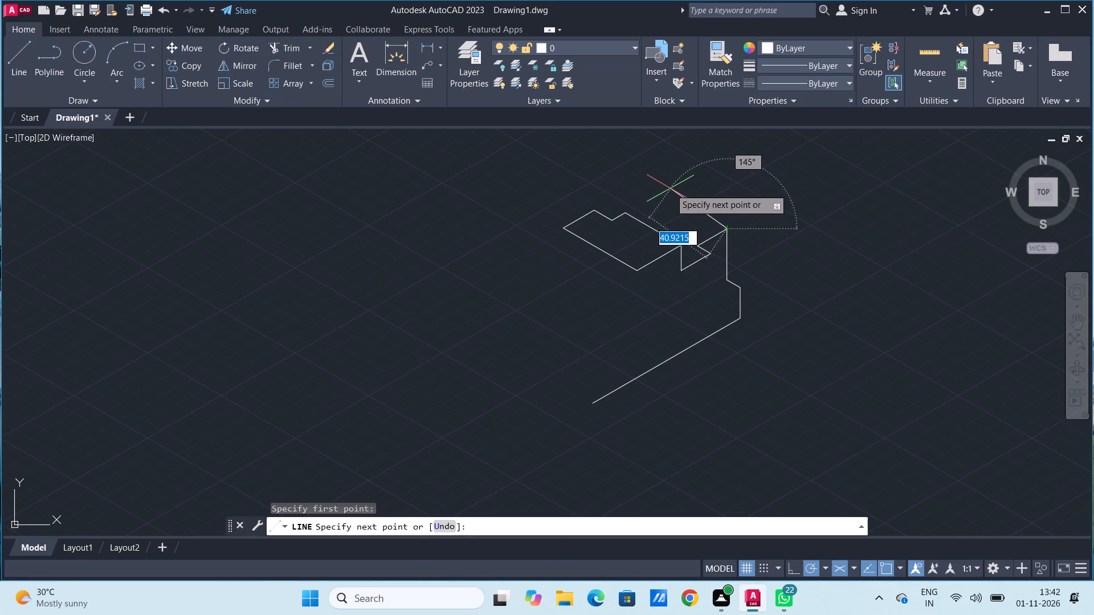
pyautogui.write('30')
pyautogui.press('Return')
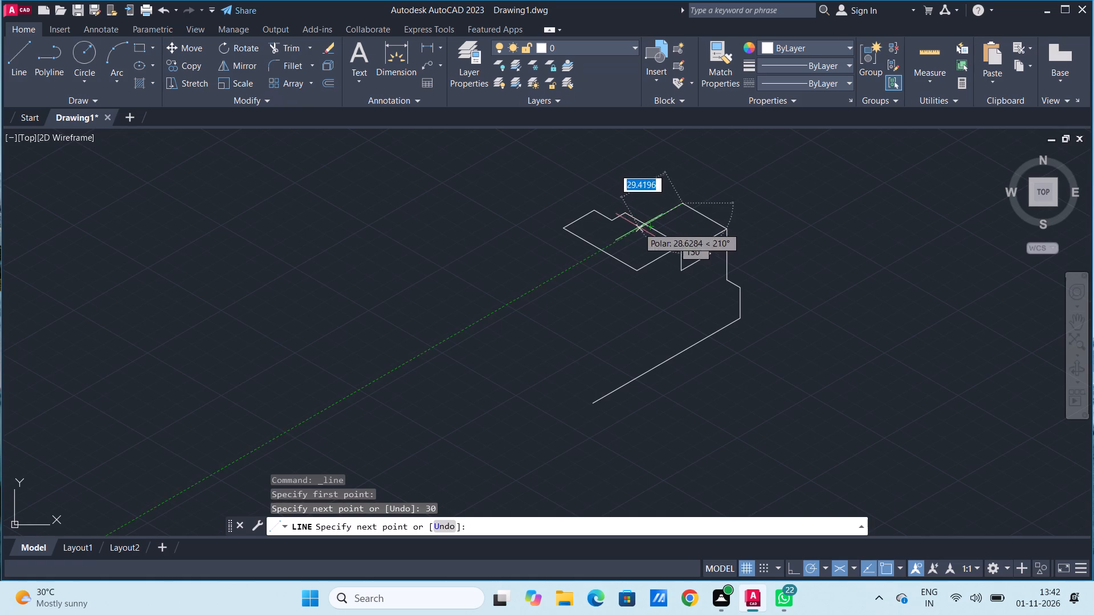
# Continue the line about 94 units at 210° across the notched top face and end the line.
pyautogui.click(546, 285)
pyautogui.rightClick(483, 208)
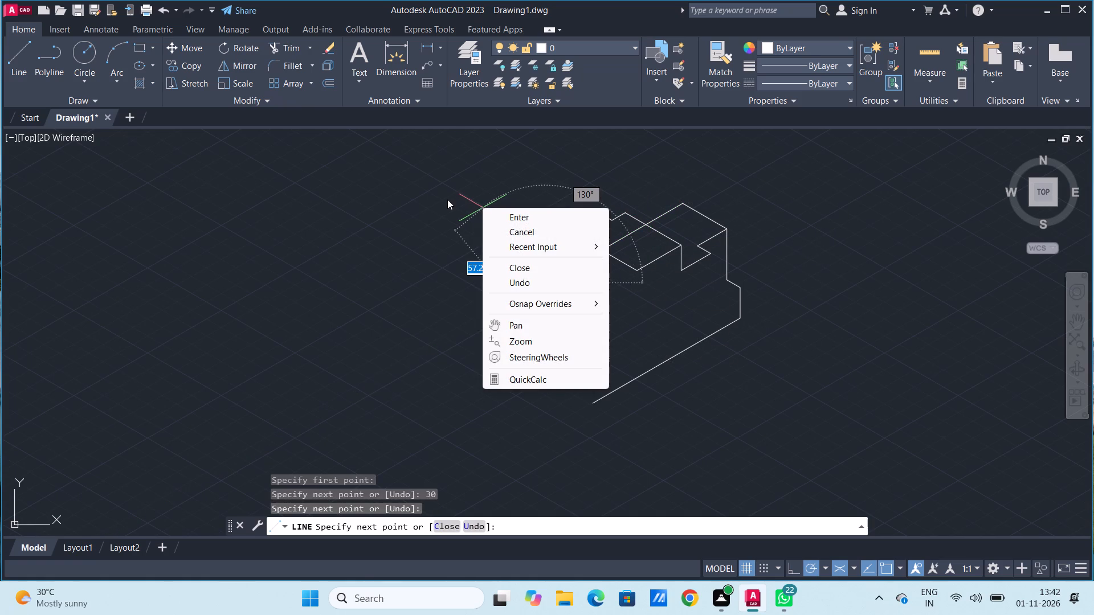
pyautogui.click(447, 199)
pyautogui.press('space')
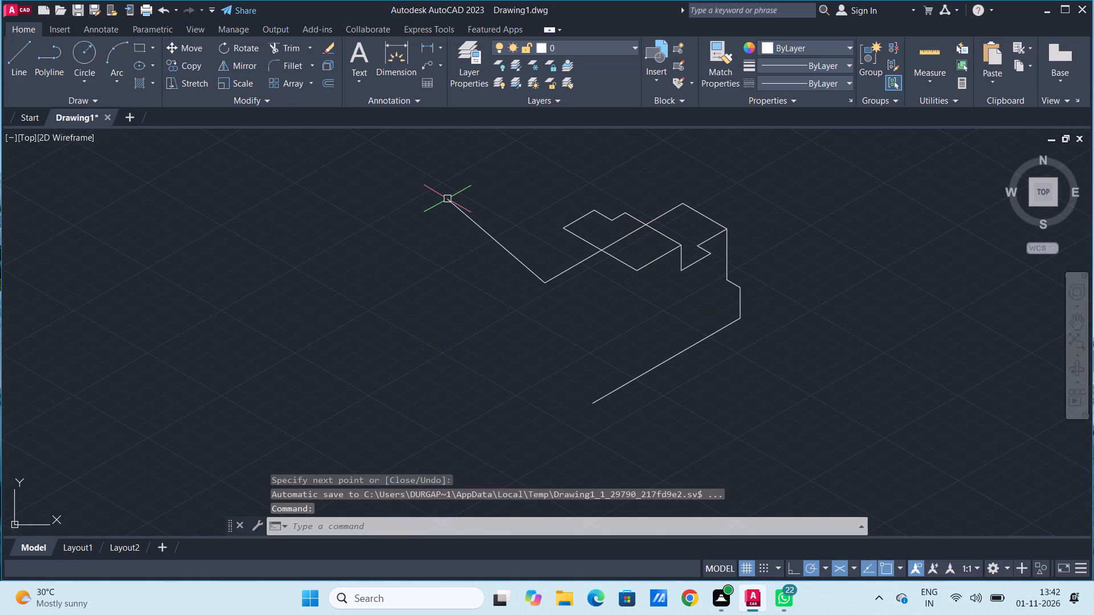
# Erase the stray slanted segment attached to the end of the long 210° line.
pyautogui.click(486, 235)
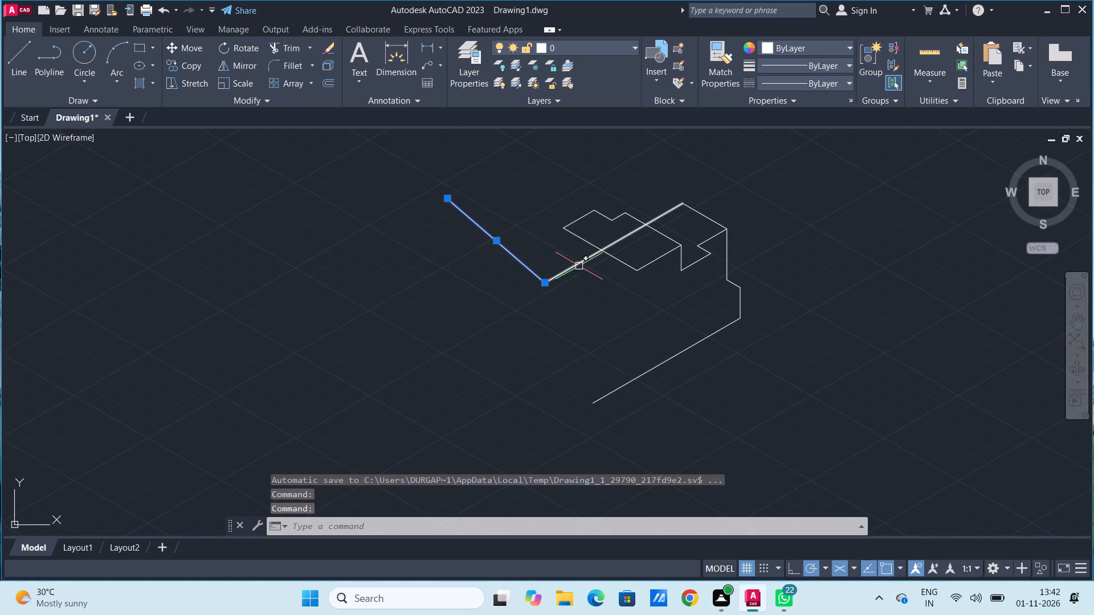
pyautogui.rightClick(366, 216)
pyautogui.click(383, 299)
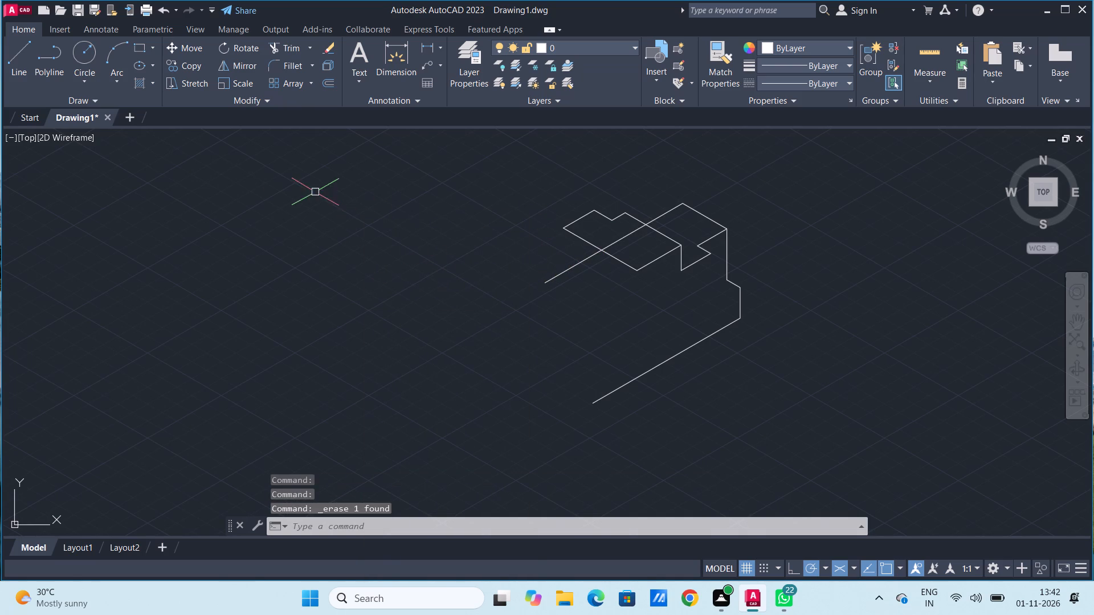
# Trim the 210° line's portions beyond and inside the notched top face, stopping it at the face's edge.
pyautogui.click(285, 51)
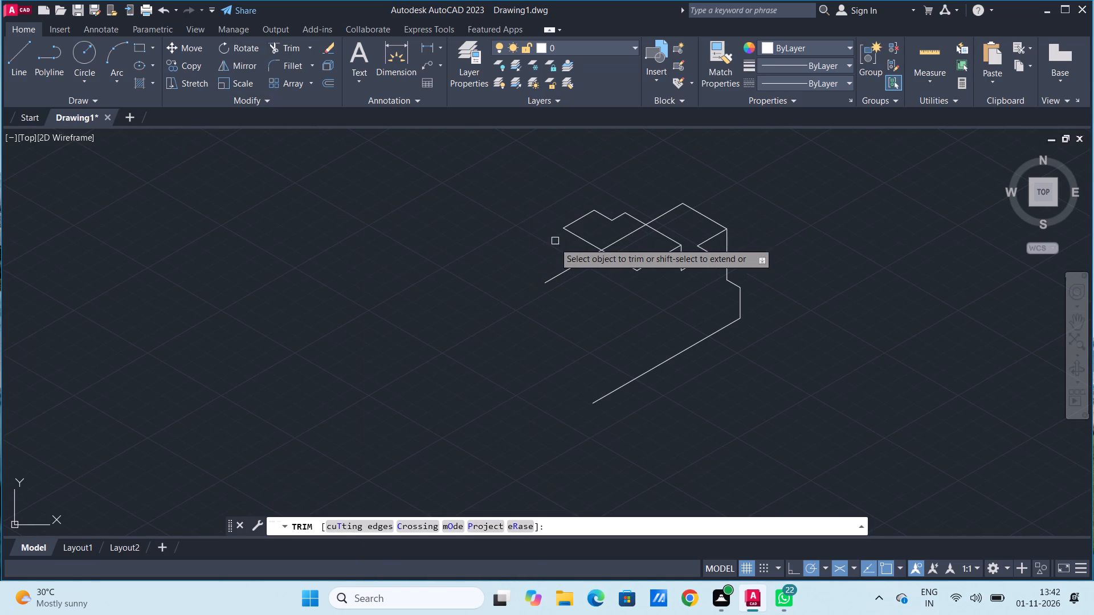
pyautogui.click(565, 269)
pyautogui.click(613, 245)
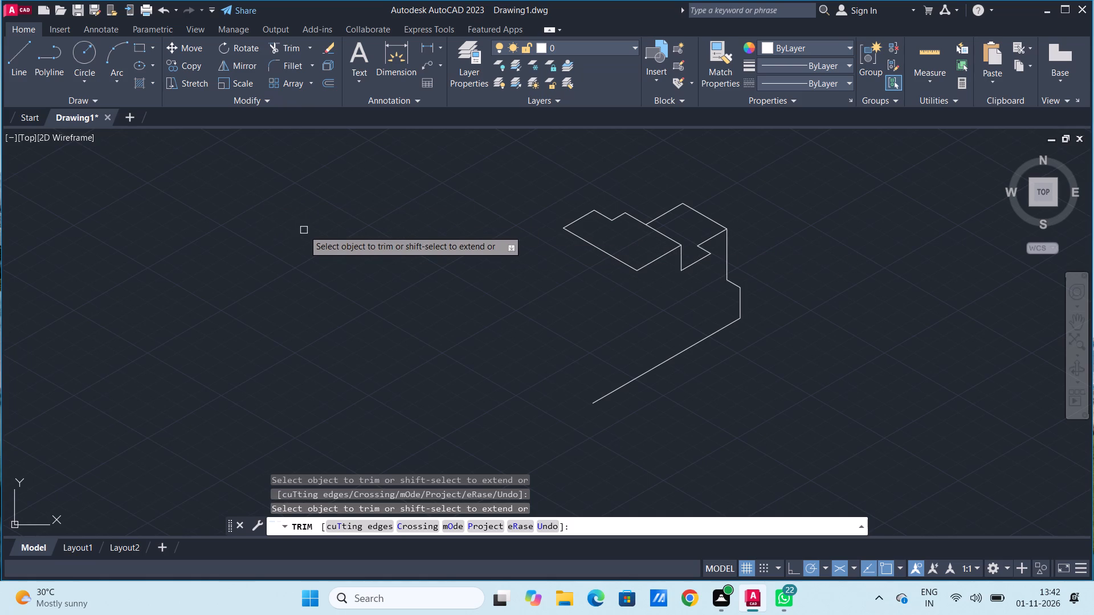
pyautogui.press('space')
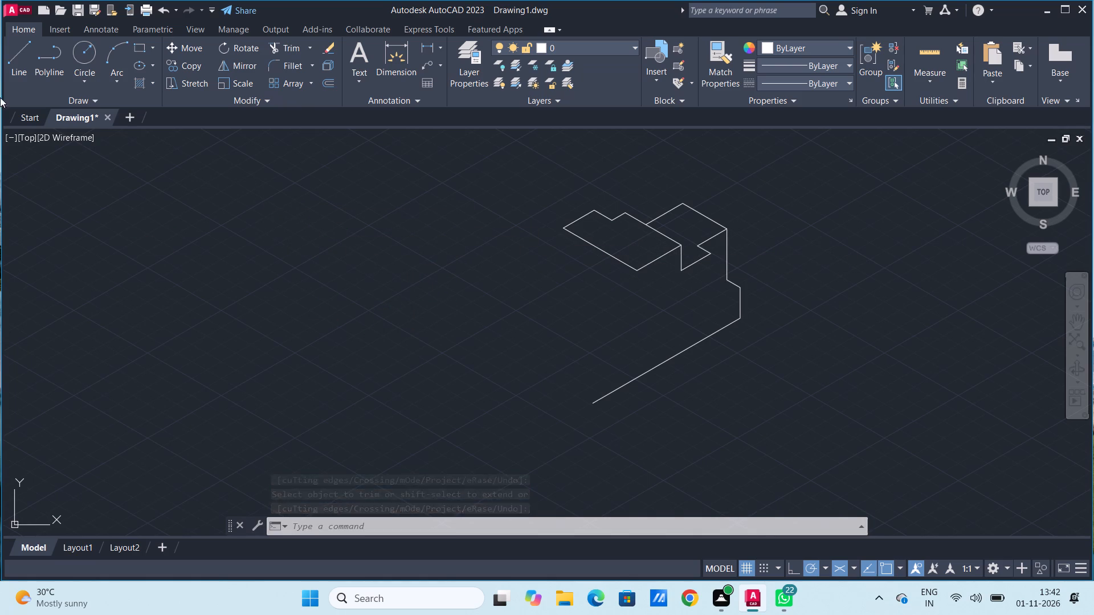
# From the open lower end of the long base edge, draw a 50-unit line at 150° and a 5-unit vertical segment upward.
pyautogui.click(10, 60)
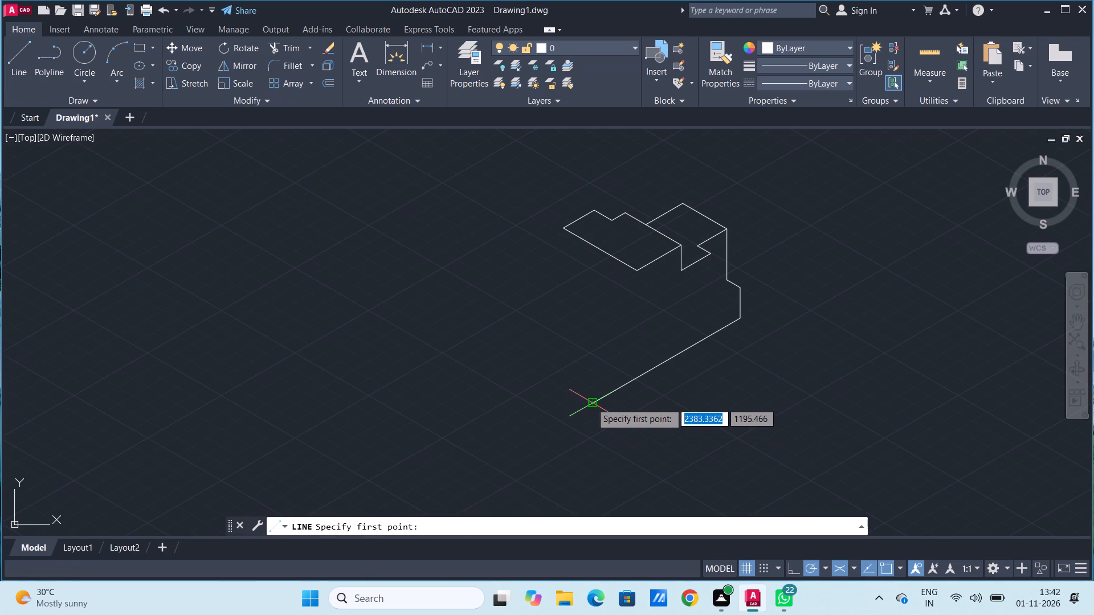
pyautogui.click(591, 403)
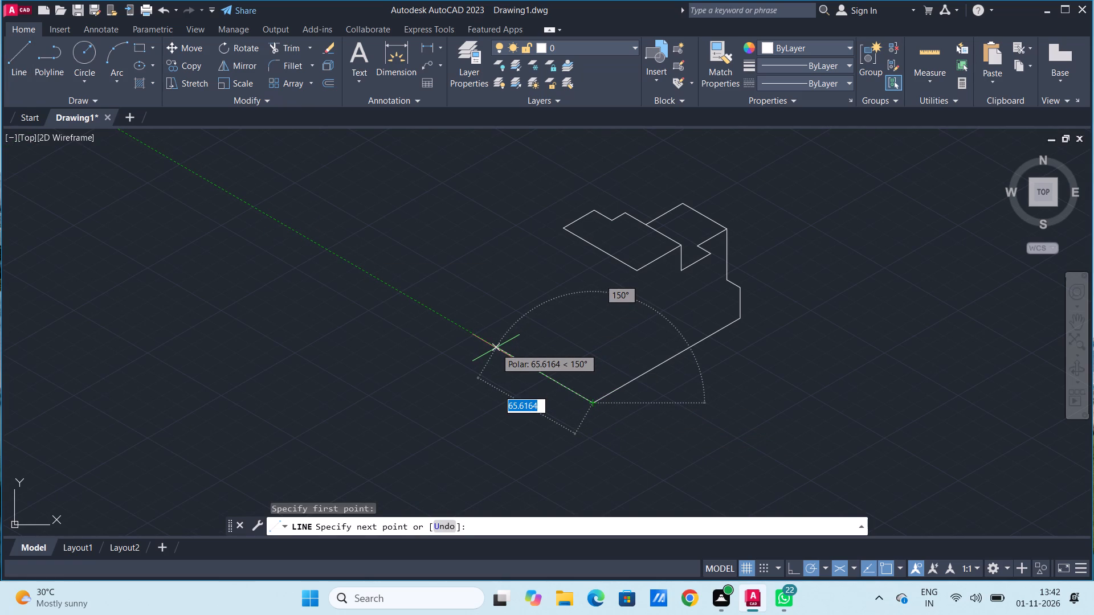
pyautogui.write('50')
pyautogui.press('Return')
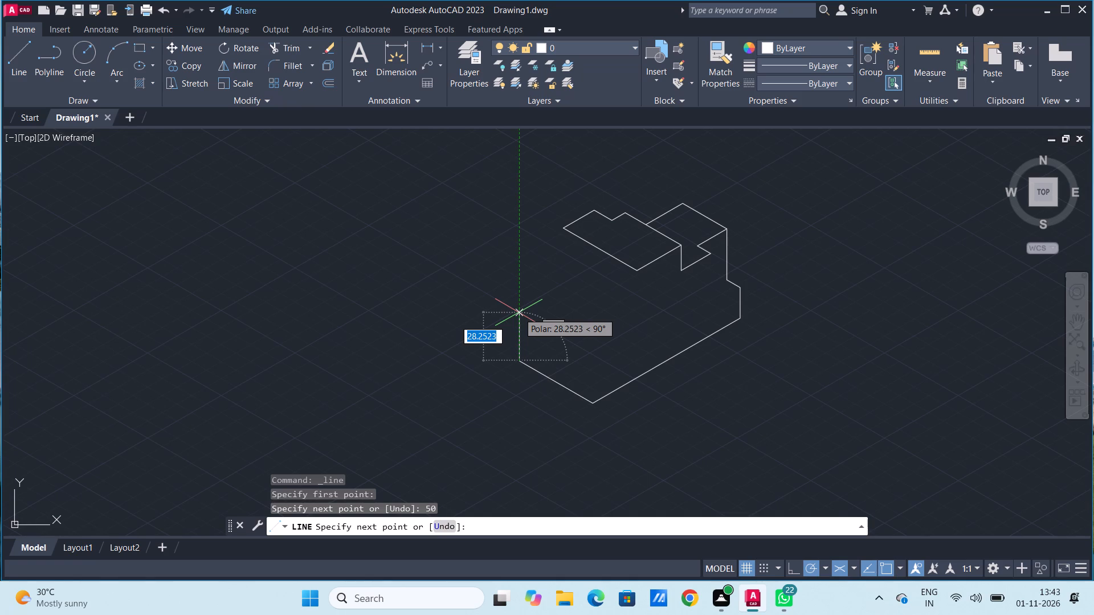
pyautogui.press('5')
pyautogui.press('Return')
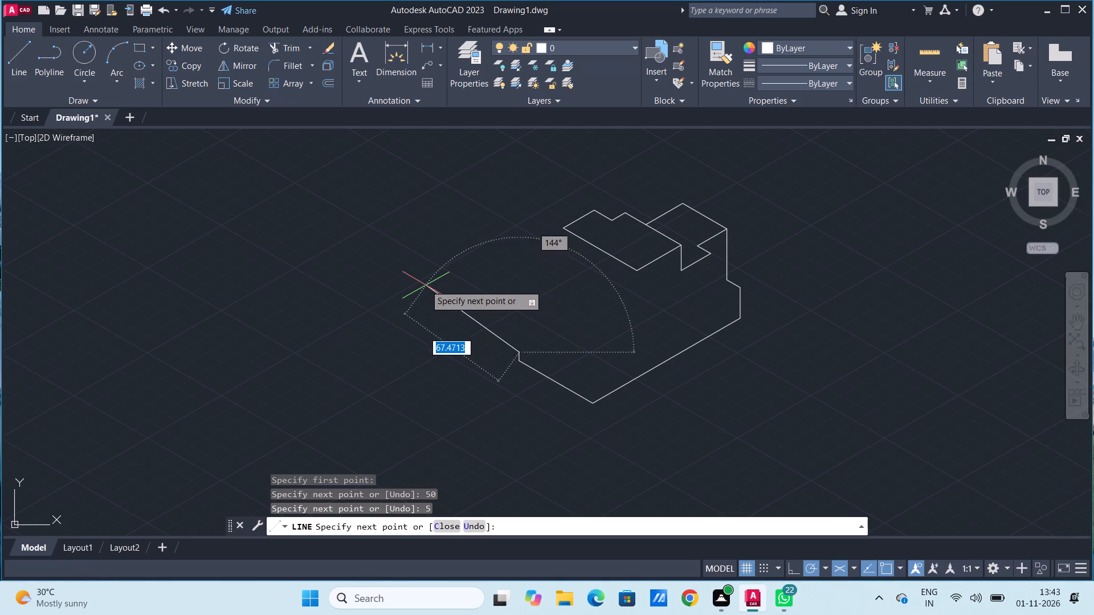
pyautogui.press('space')
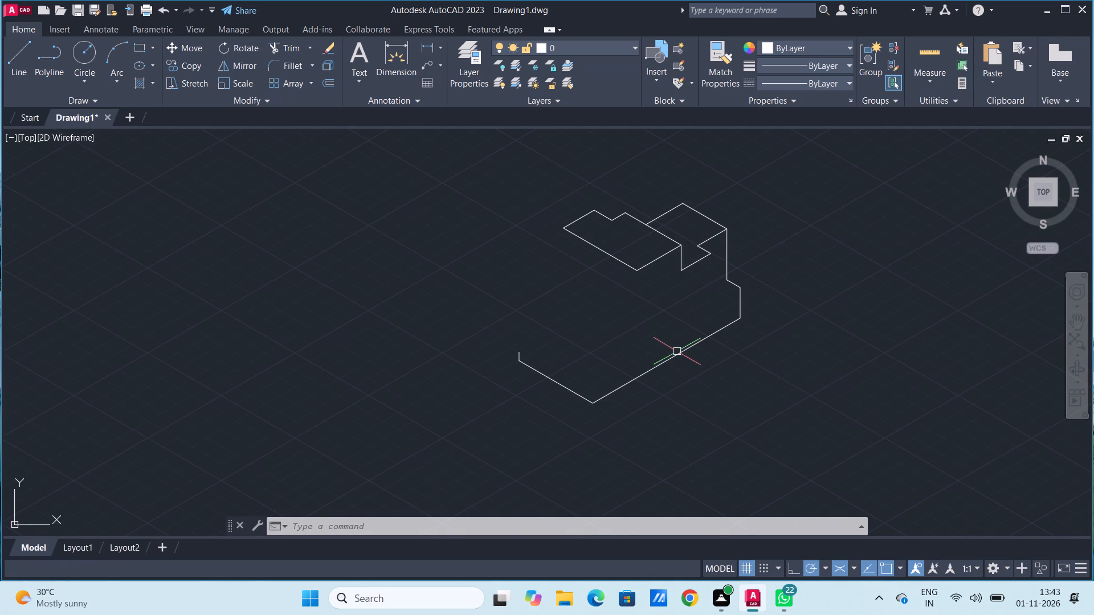
# From the bottom of the 5-unit segment, draw a 30-unit vertical line upward and a 50-unit line at 330°.
pyautogui.scroll(2, 642, 296)
pyautogui.scroll(-2, 642, 296)
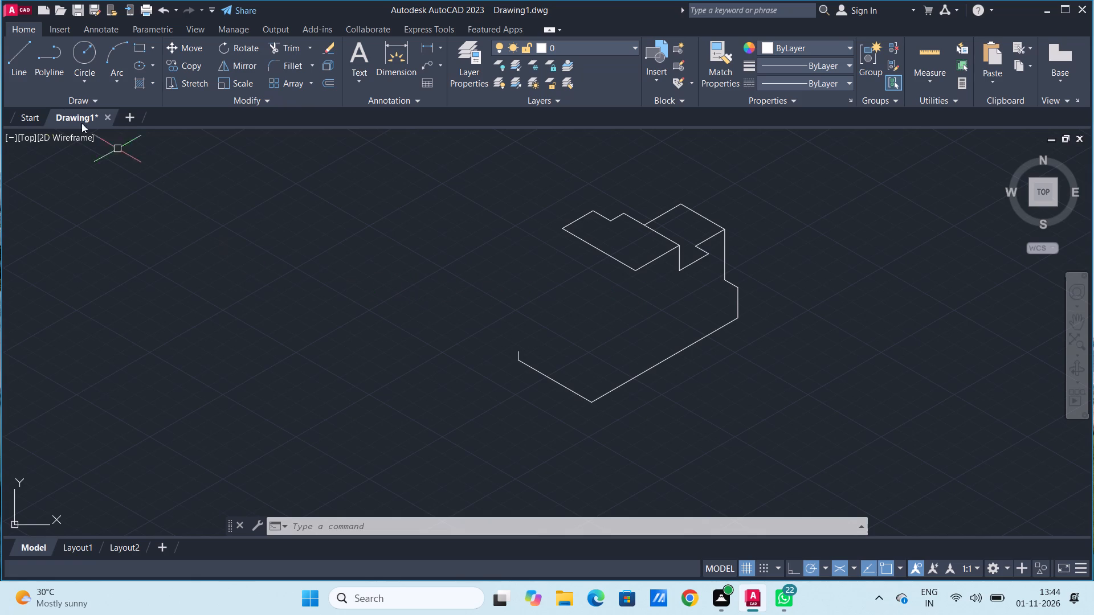
pyautogui.click(16, 59)
pyautogui.scroll(-4, 532, 376)
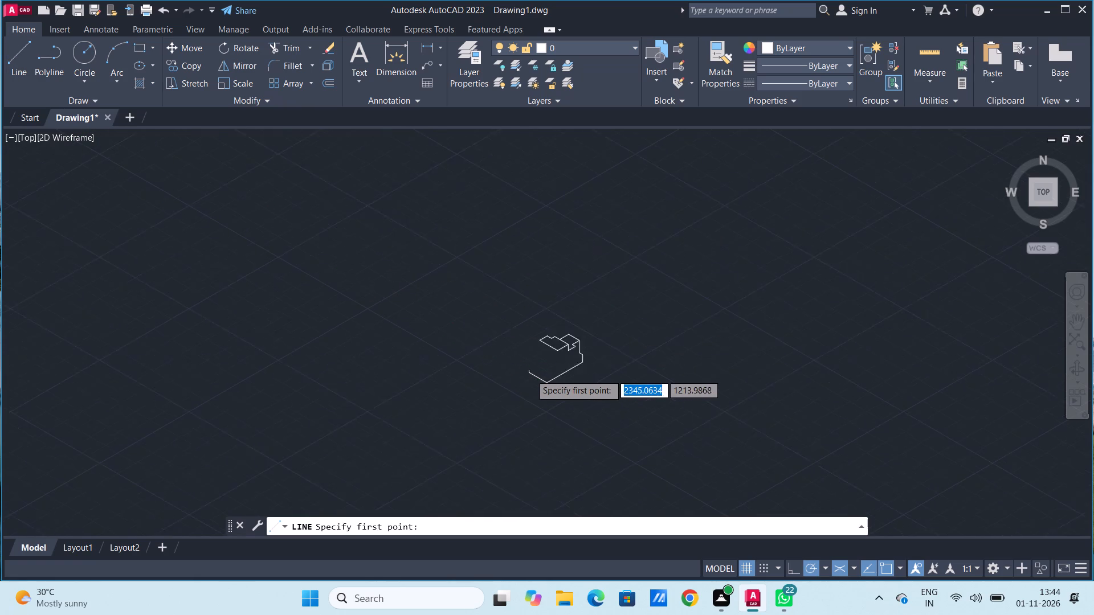
pyautogui.scroll(5, 537, 392)
pyautogui.scroll(2, 477, 247)
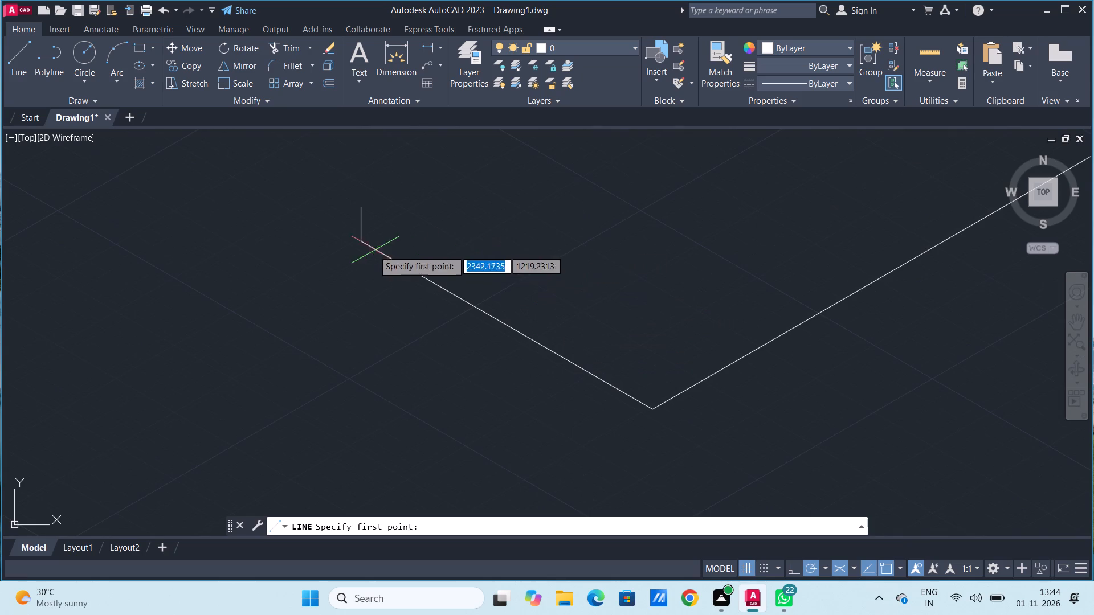
pyautogui.click(360, 241)
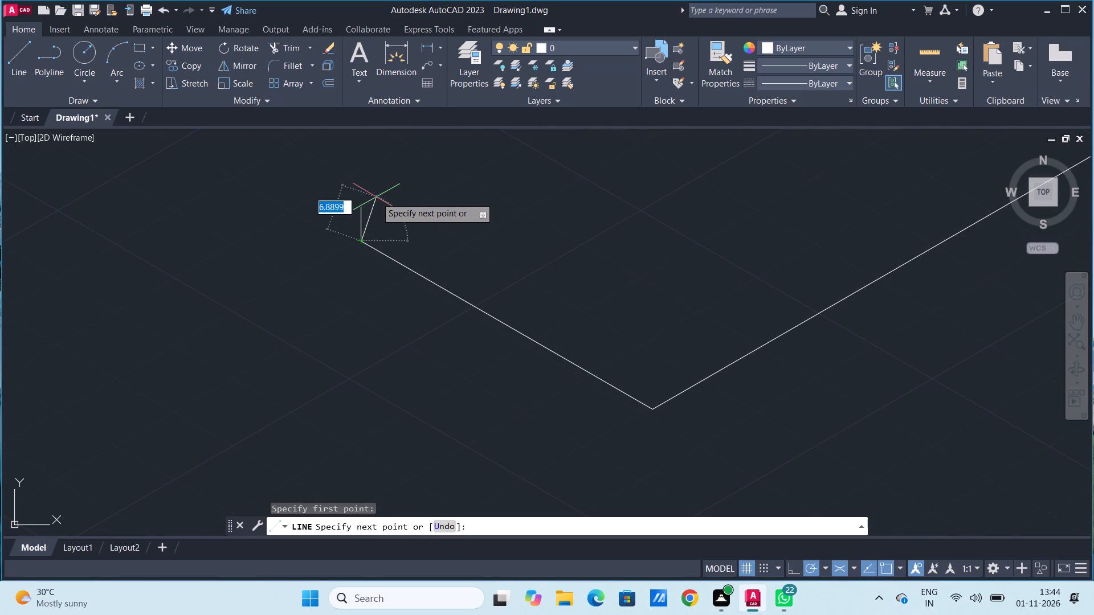
pyautogui.scroll(-5, 376, 197)
pyautogui.moveTo(376, 197); pyautogui.dragTo(379, 218, button='middle')
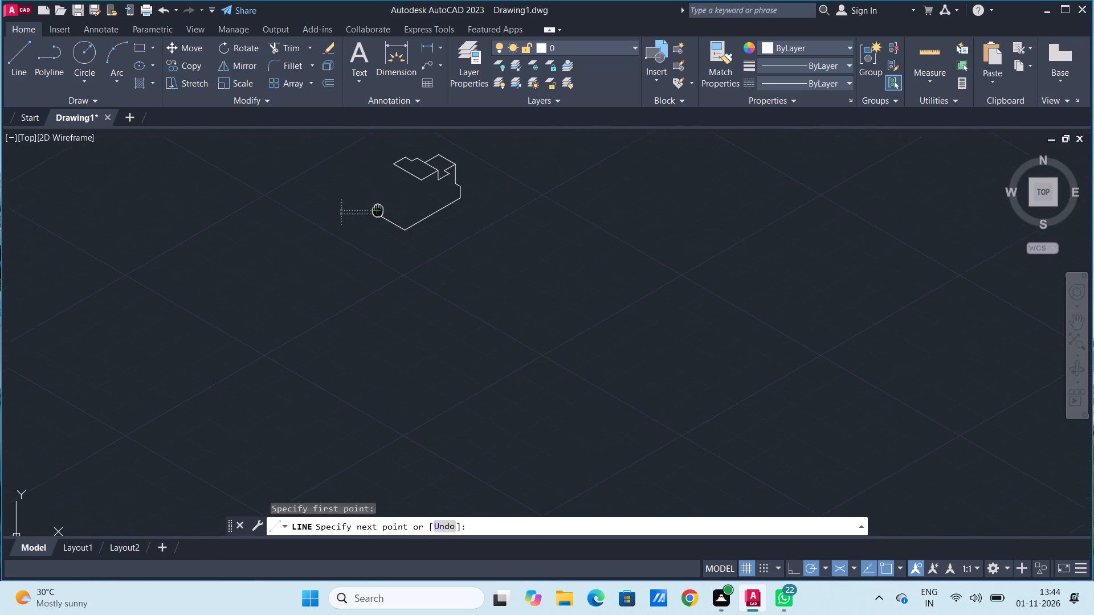
pyautogui.moveTo(379, 218); pyautogui.dragTo(569, 372, button='middle')
pyautogui.scroll(2, 577, 368)
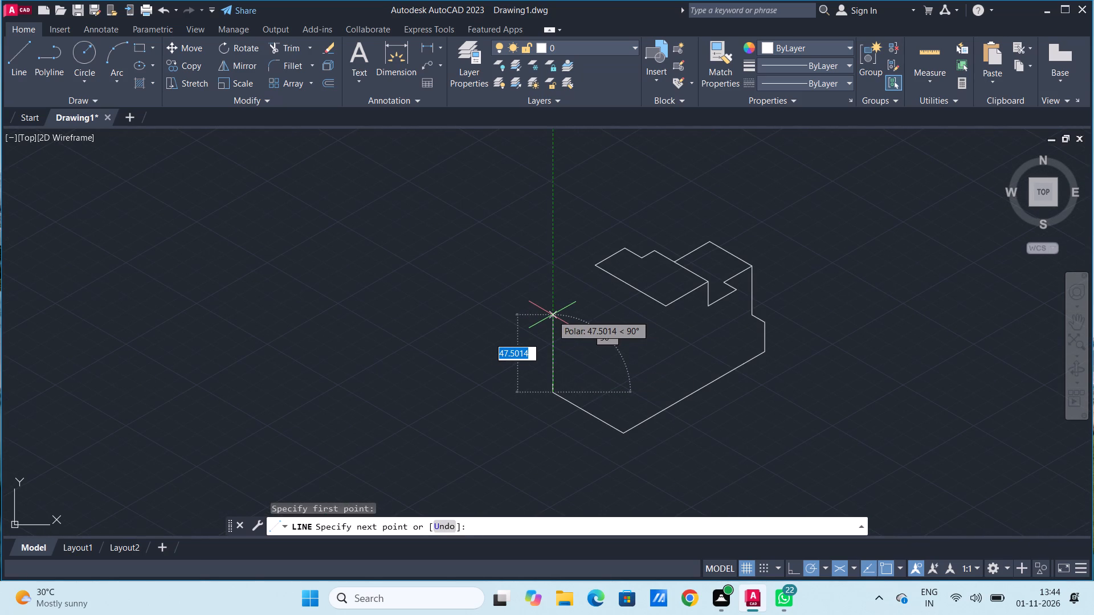
pyautogui.write('30')
pyautogui.press('Return')
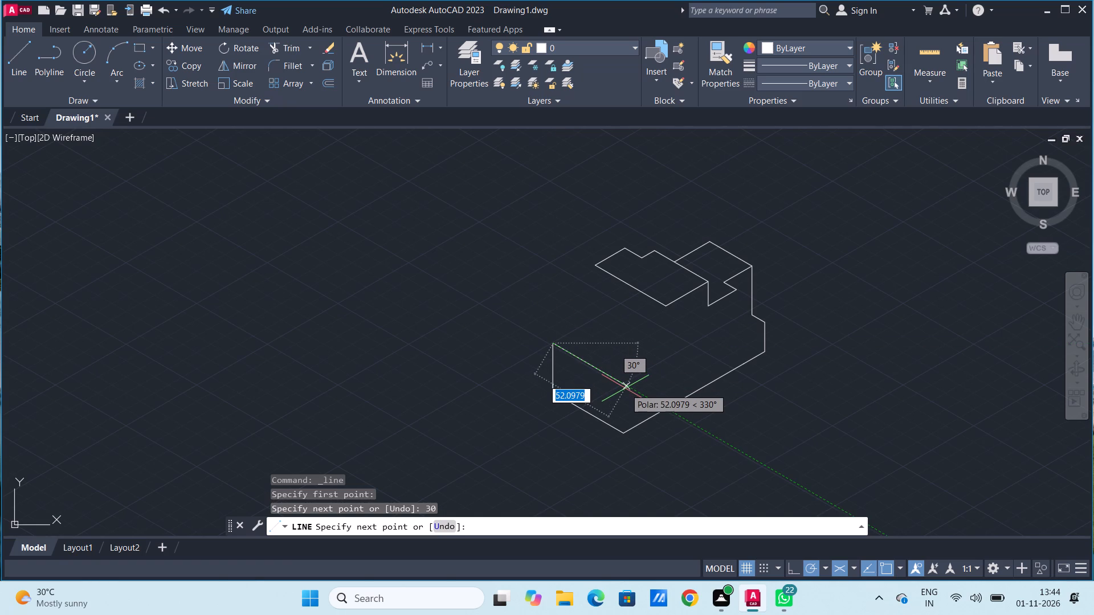
pyautogui.write('50')
pyautogui.press('Return')
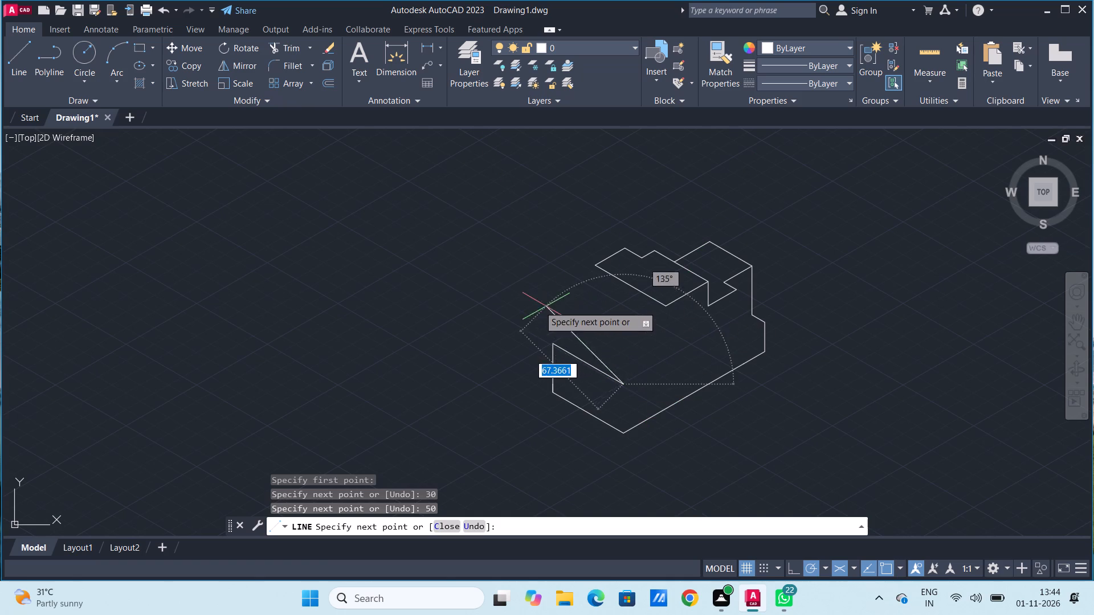
pyautogui.press('space')
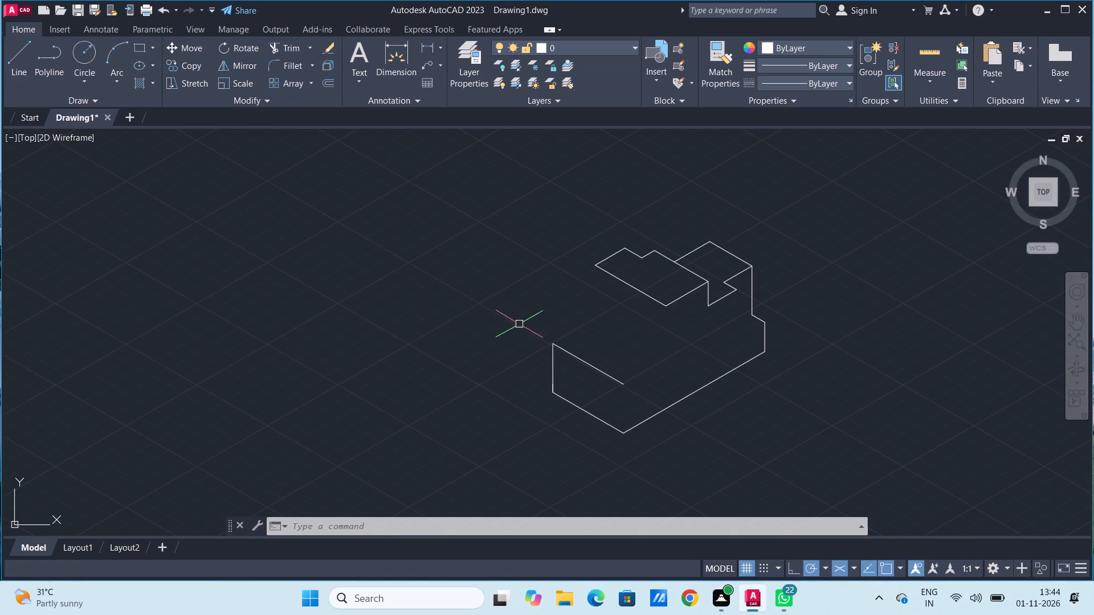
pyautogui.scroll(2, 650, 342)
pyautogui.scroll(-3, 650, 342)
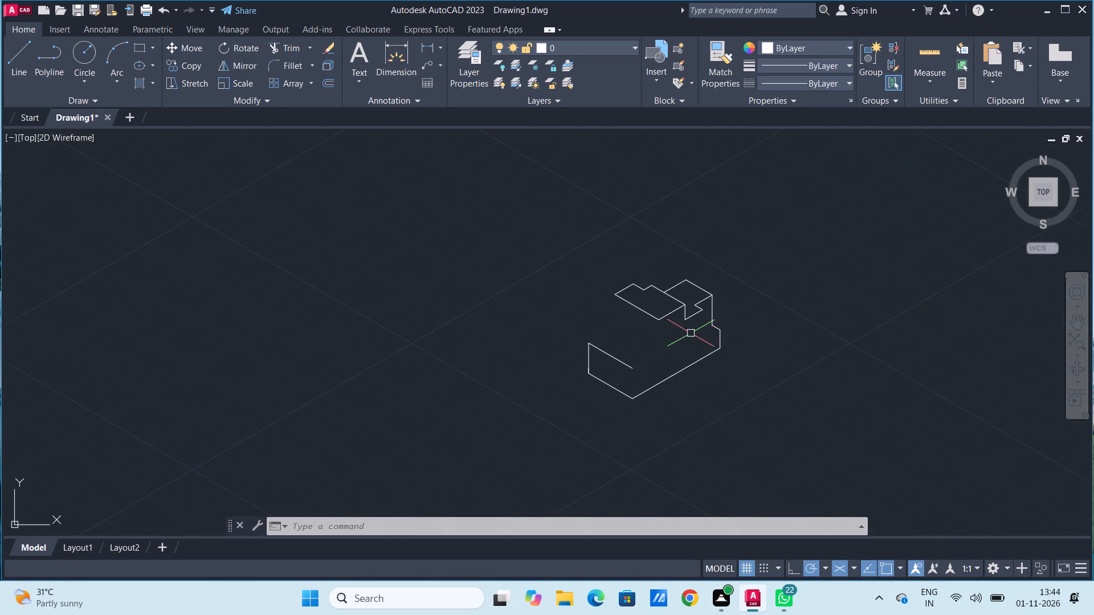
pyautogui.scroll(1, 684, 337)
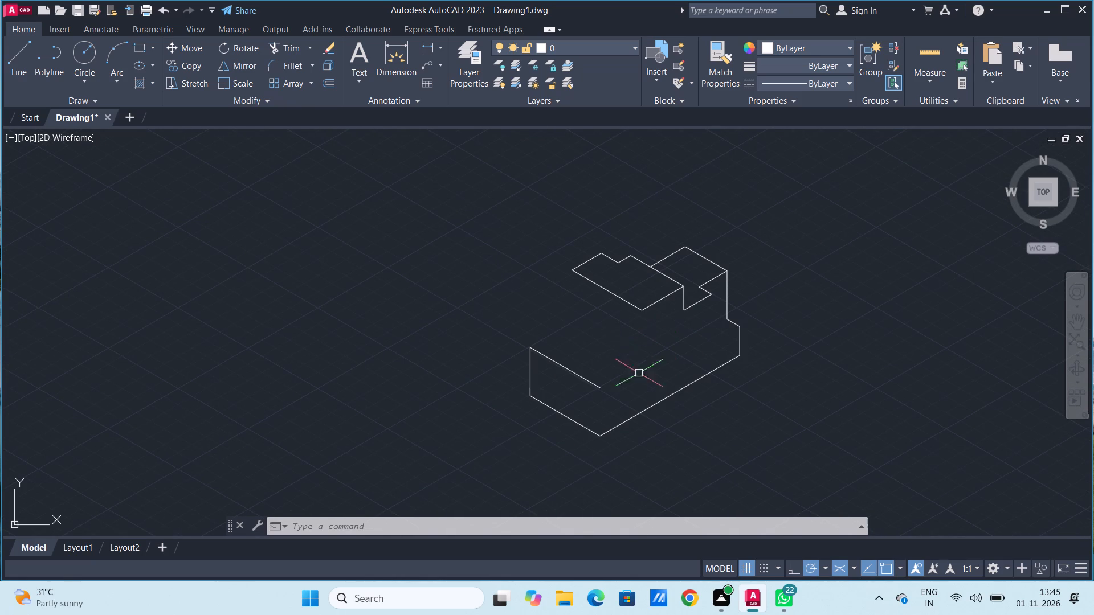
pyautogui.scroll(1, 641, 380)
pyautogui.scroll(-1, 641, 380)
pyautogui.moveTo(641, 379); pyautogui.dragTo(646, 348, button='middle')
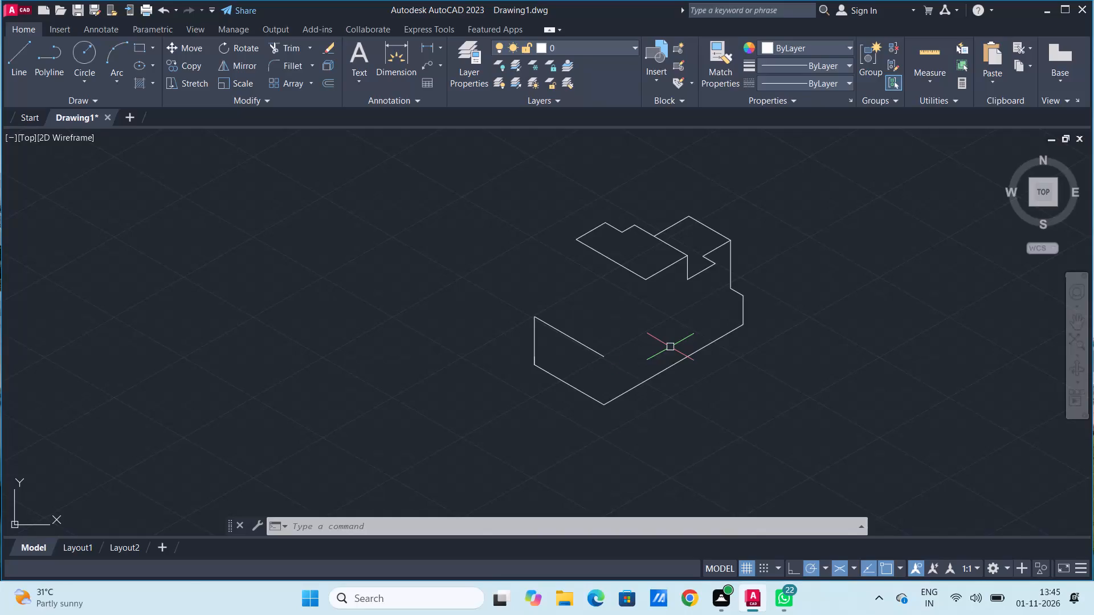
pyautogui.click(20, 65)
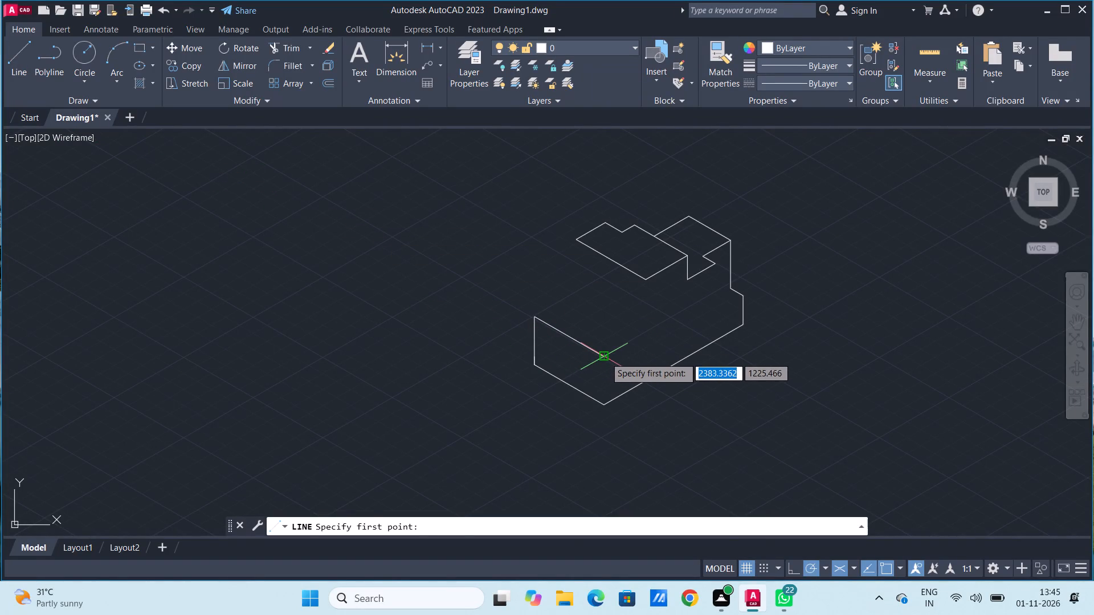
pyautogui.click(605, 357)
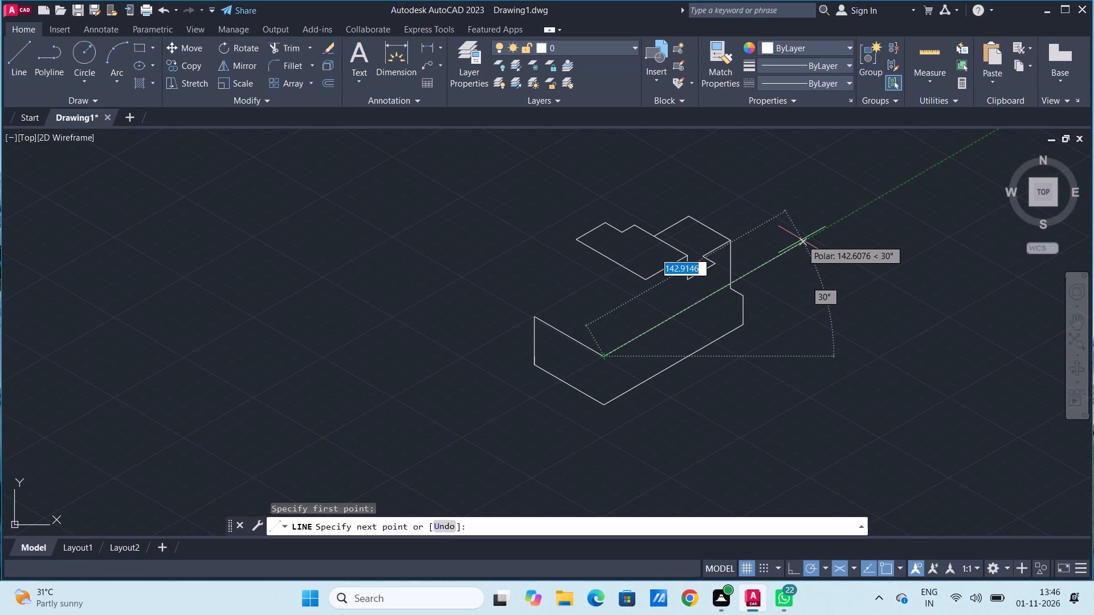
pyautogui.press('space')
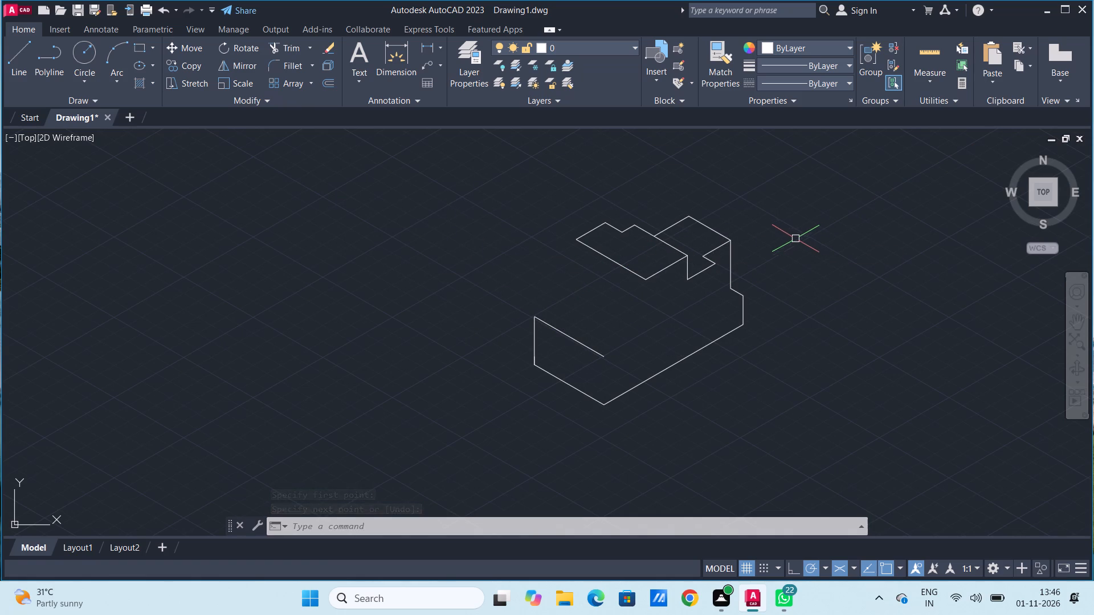
# Draw a 30-unit vertical line downward from the lowest corner of the notched top face.
pyautogui.scroll(2, 667, 308)
pyautogui.scroll(-2, 652, 317)
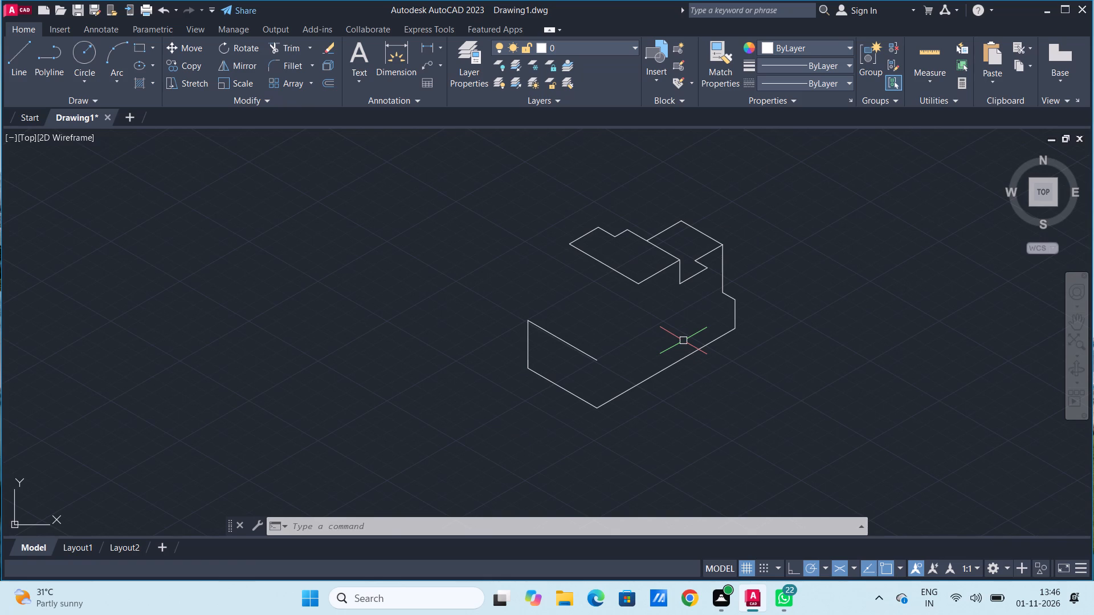
pyautogui.scroll(1, 684, 341)
pyautogui.scroll(-1, 684, 341)
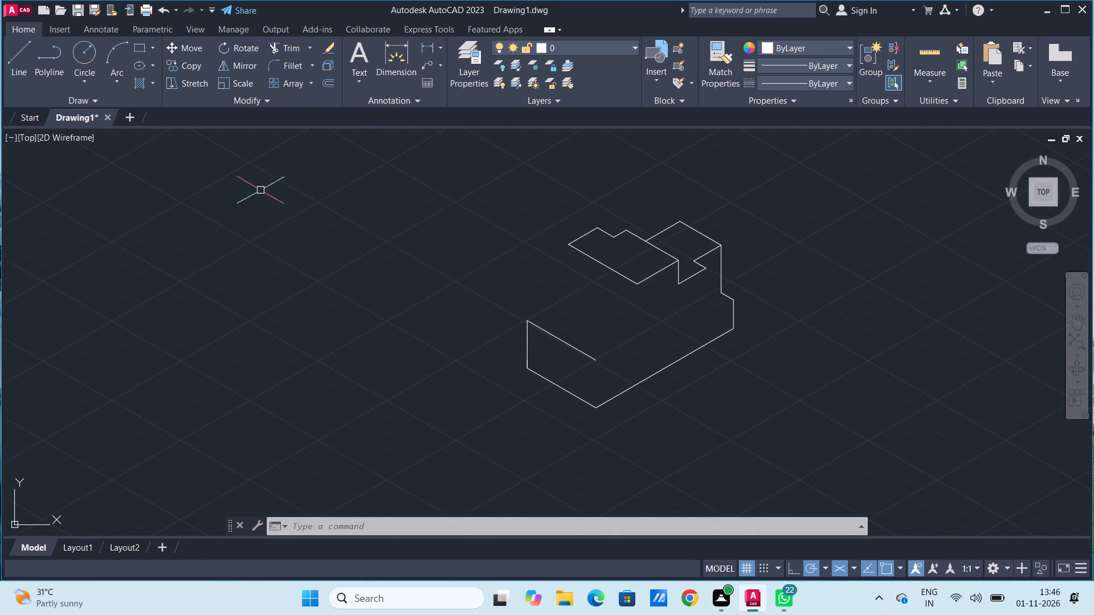
pyautogui.press('l')
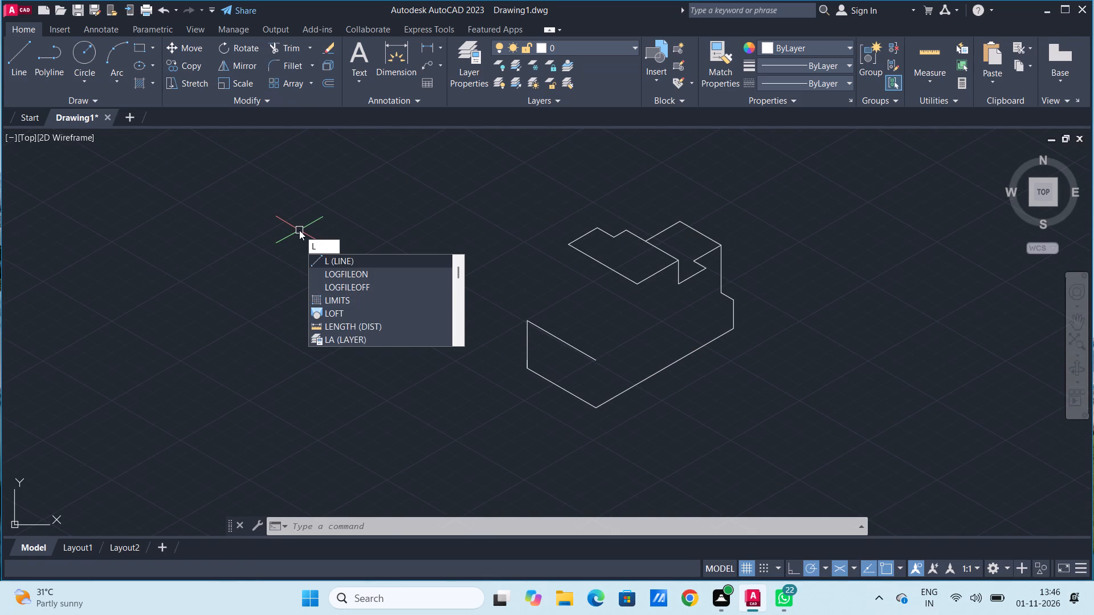
pyautogui.press('space')
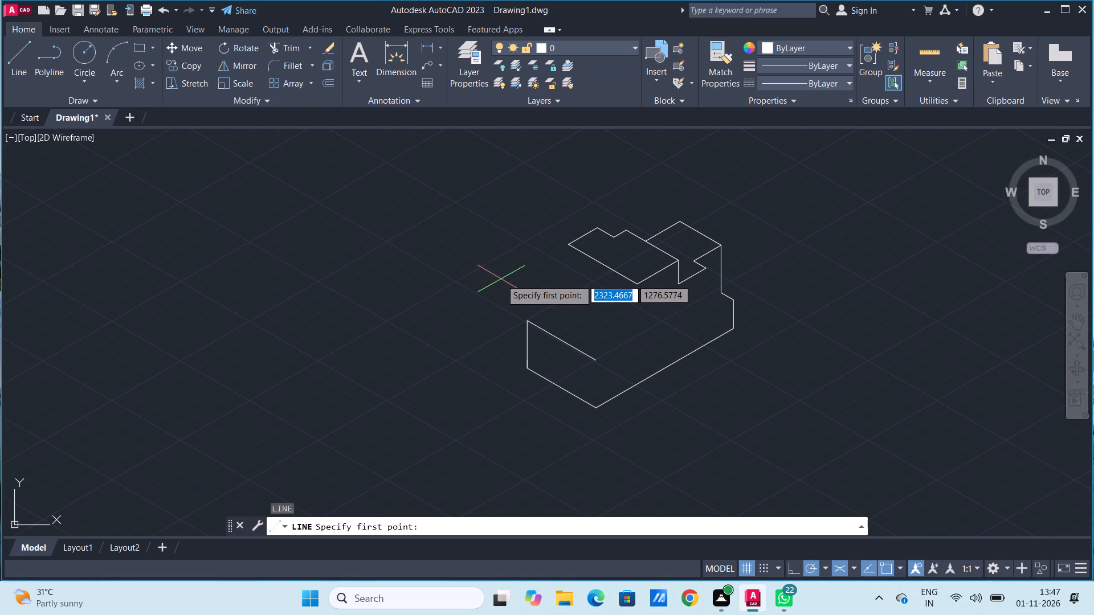
pyautogui.click(637, 284)
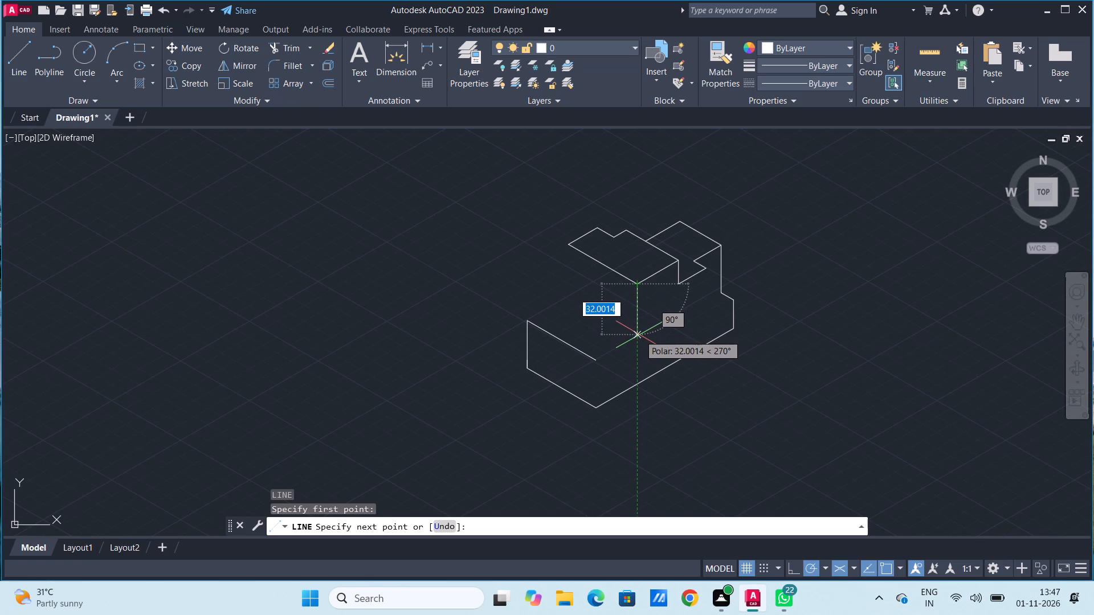
pyautogui.write('30')
pyautogui.press('Return')
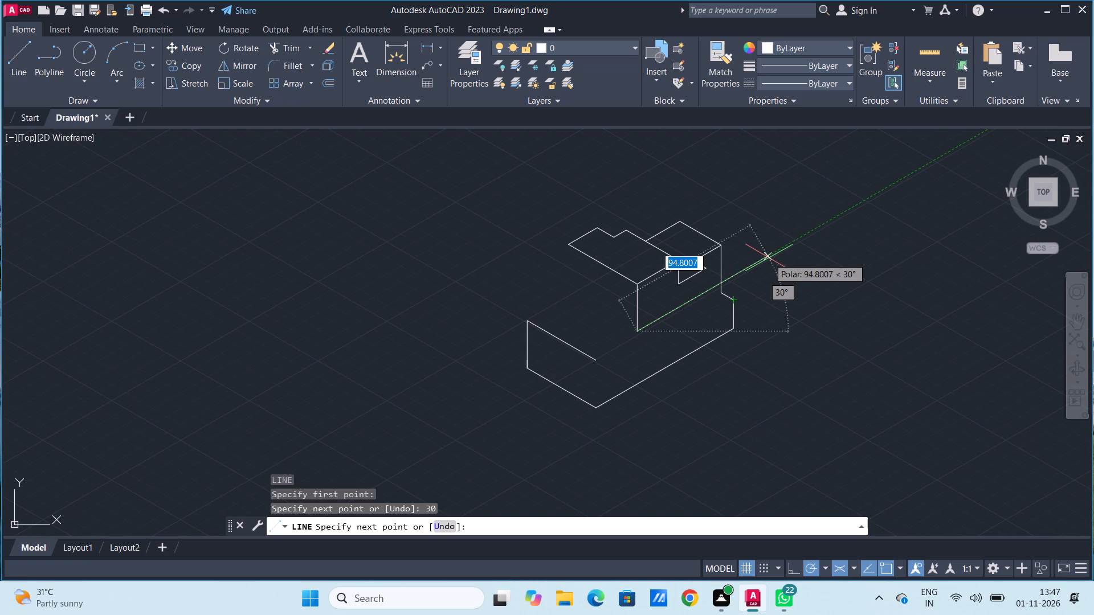
pyautogui.press('Escape')
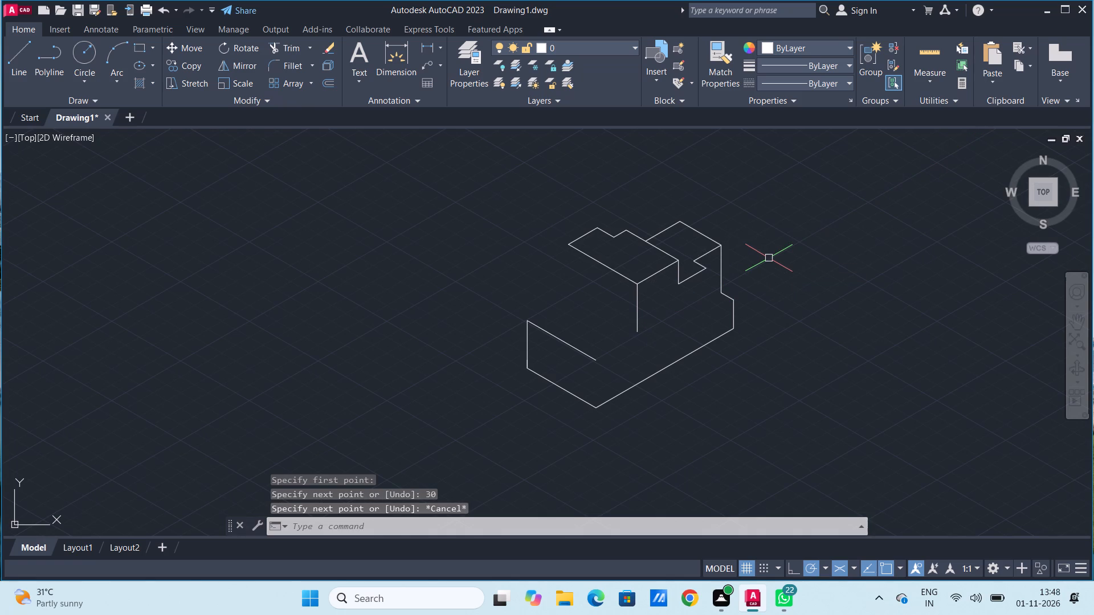
# Erase the 30-unit vertical line and the 50-unit 330° line at the open end of the base.
pyautogui.click(579, 345)
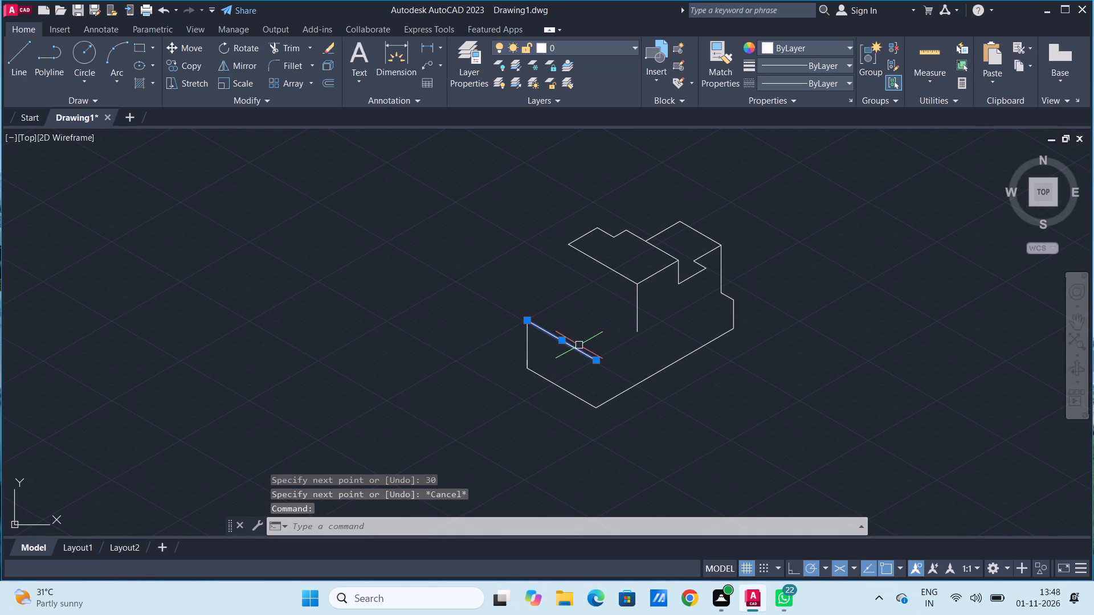
pyautogui.click(529, 342)
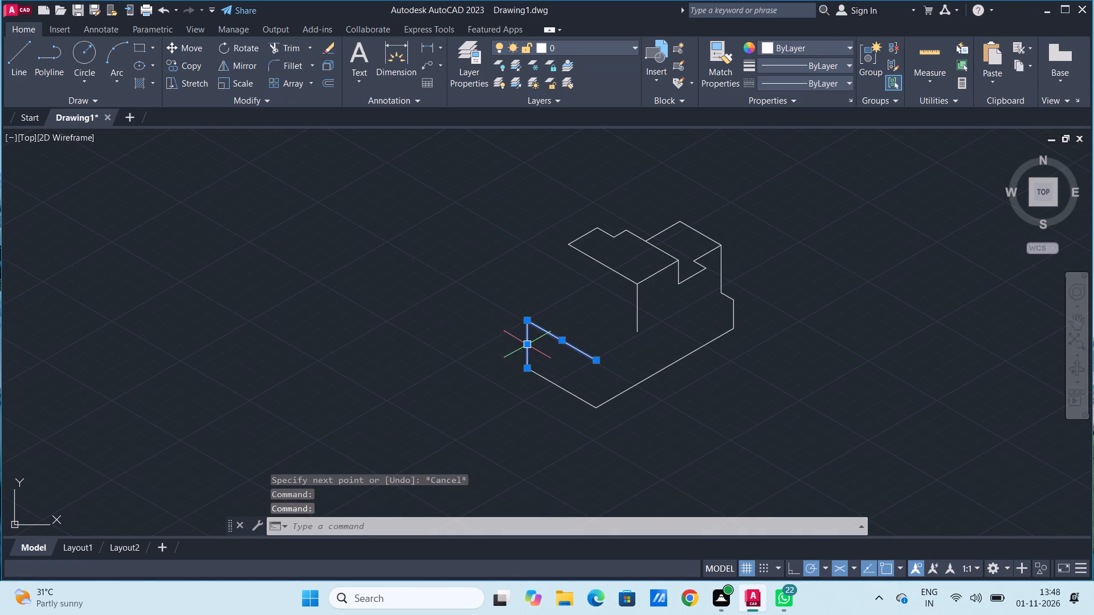
pyautogui.rightClick(361, 249)
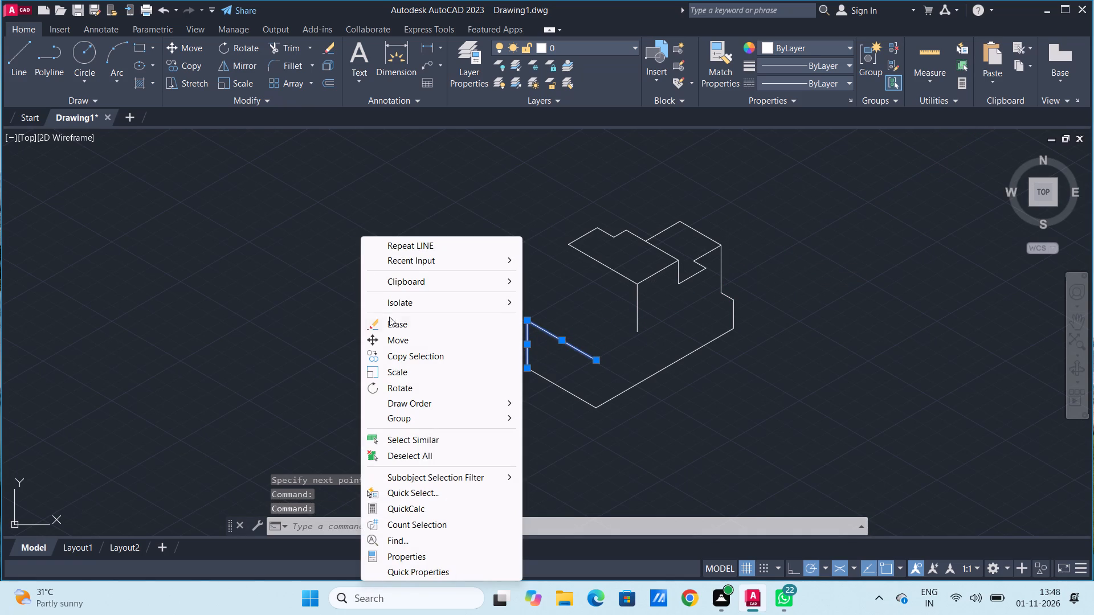
pyautogui.click(390, 319)
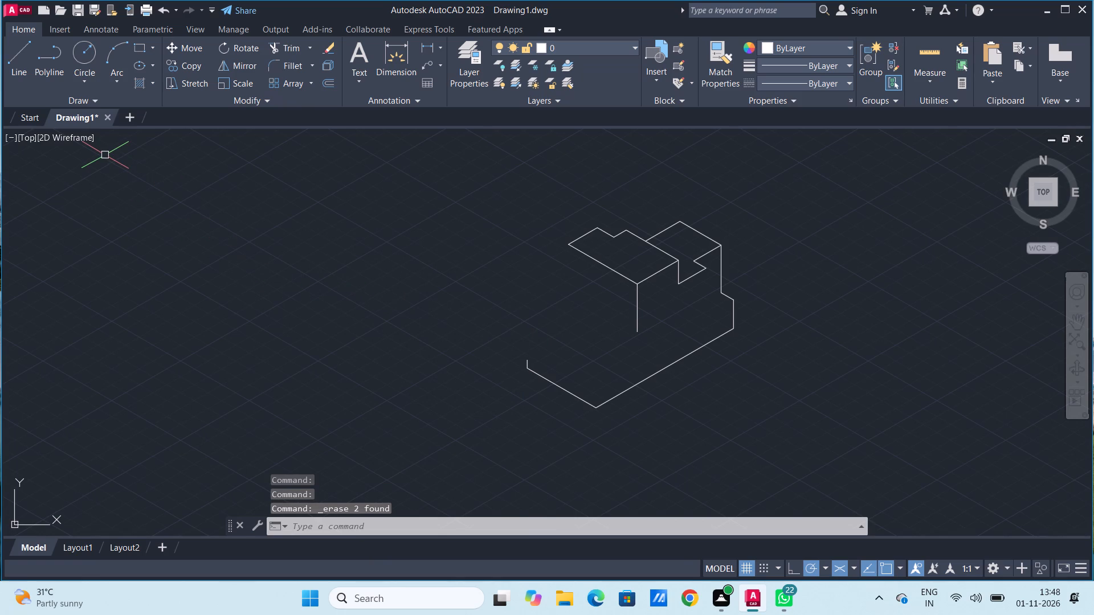
# From the open end of the base's 150° edge, draw a 35-unit vertical line upward and a 50-unit line at 330°.
pyautogui.click(17, 65)
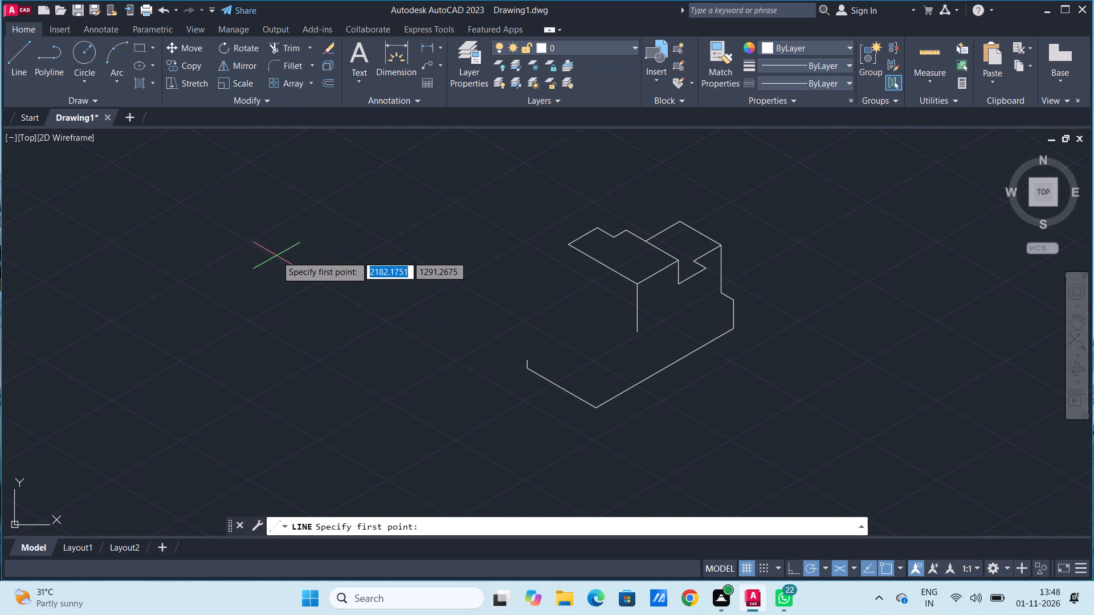
pyautogui.scroll(1, 533, 373)
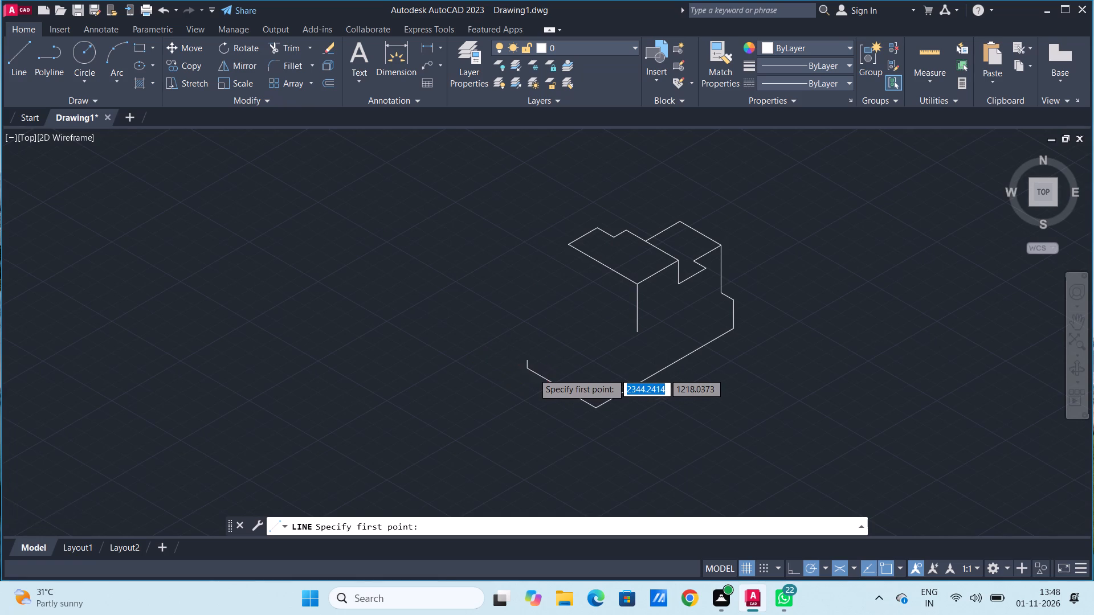
pyautogui.scroll(2, 530, 369)
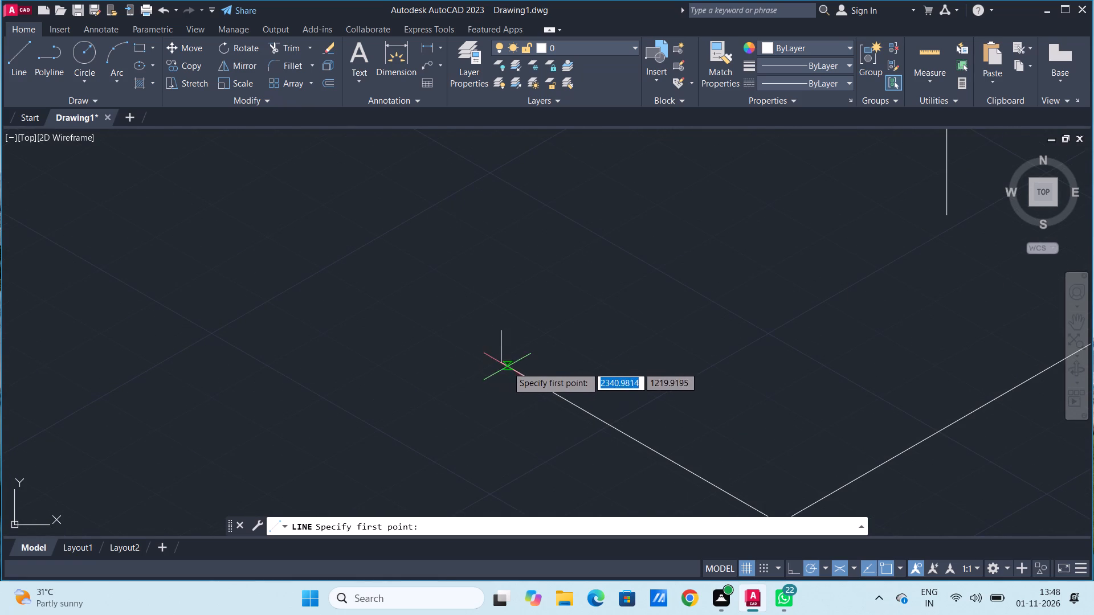
pyautogui.click(501, 360)
pyautogui.scroll(2, 508, 231)
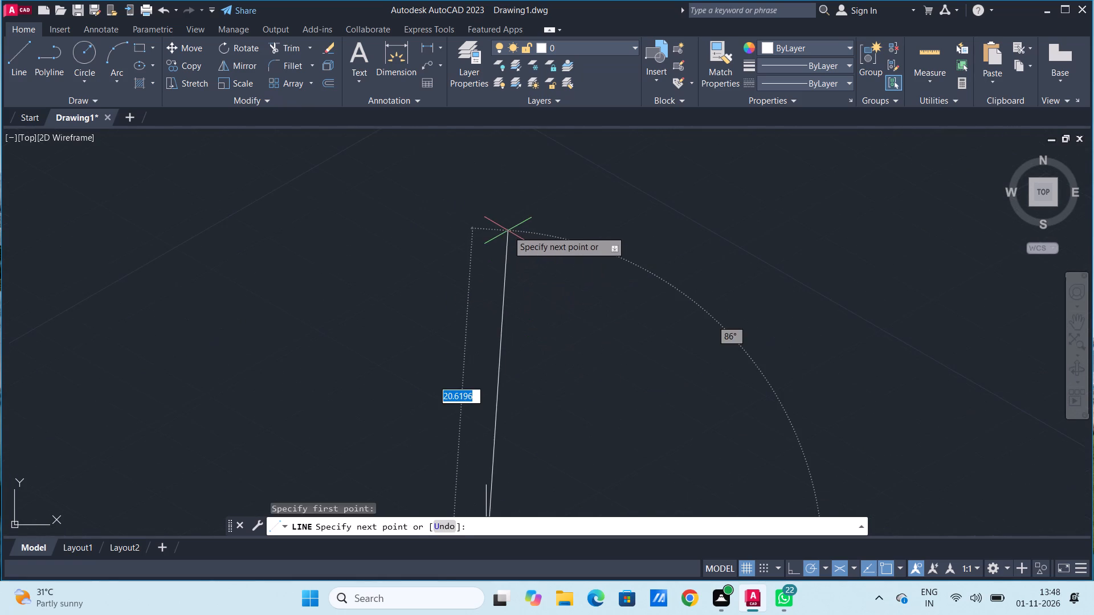
pyautogui.scroll(-5, 507, 232)
pyautogui.moveTo(520, 194); pyautogui.dragTo(535, 263, button='middle')
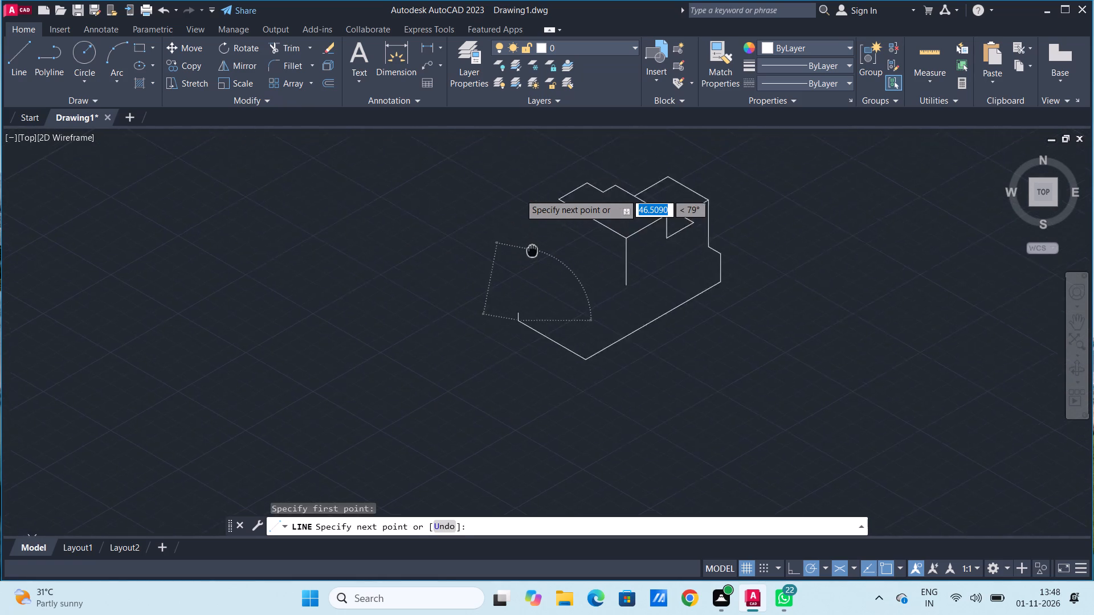
pyautogui.moveTo(535, 263); pyautogui.dragTo(540, 282, button='middle')
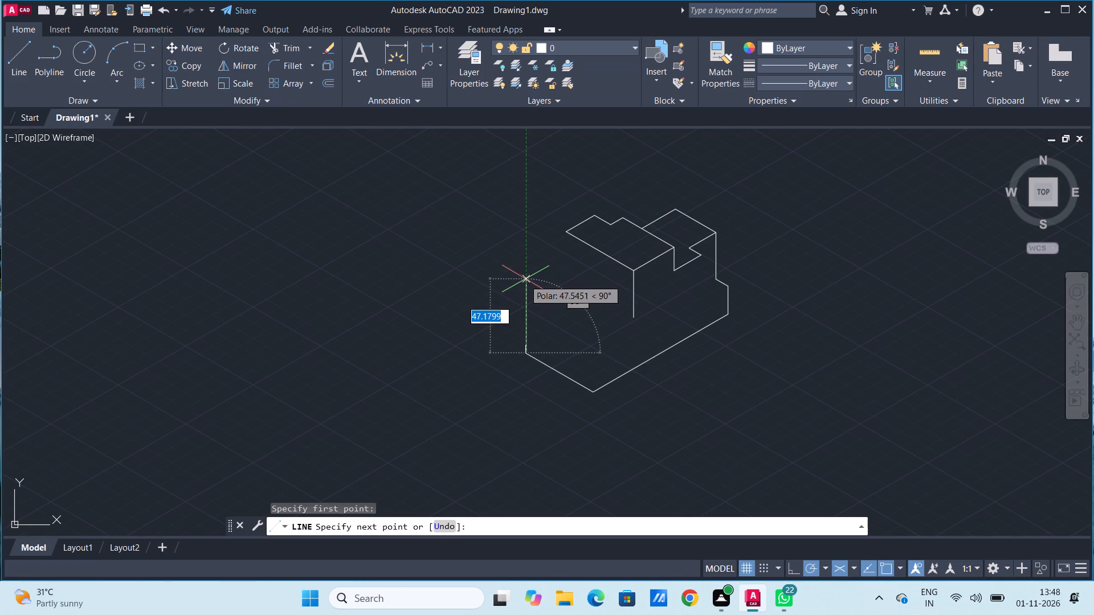
pyautogui.write('35')
pyautogui.press('Return')
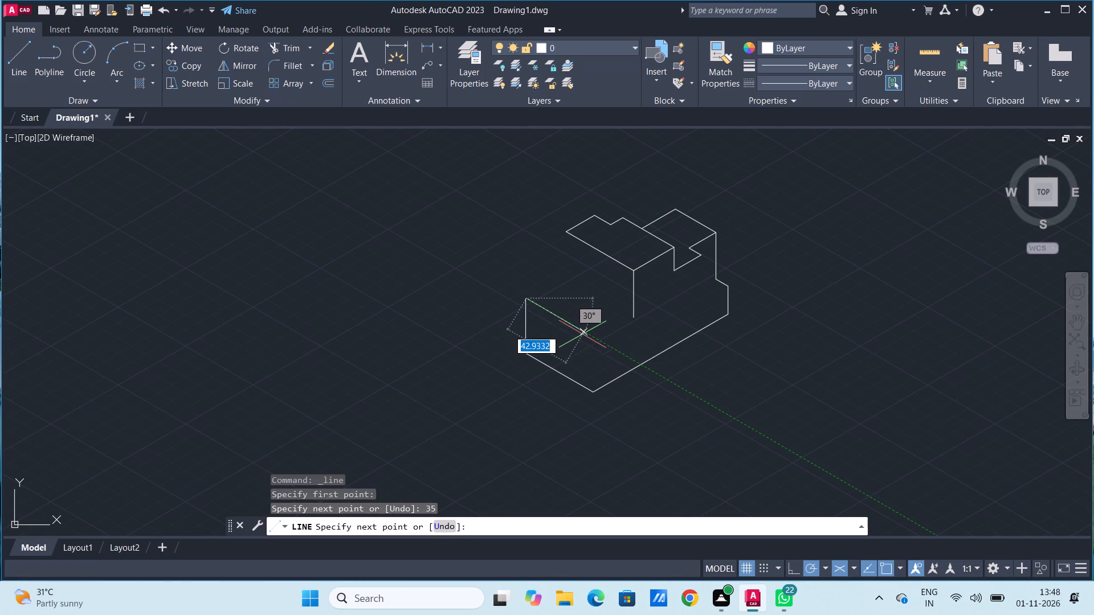
pyautogui.write('50')
pyautogui.press('Return')
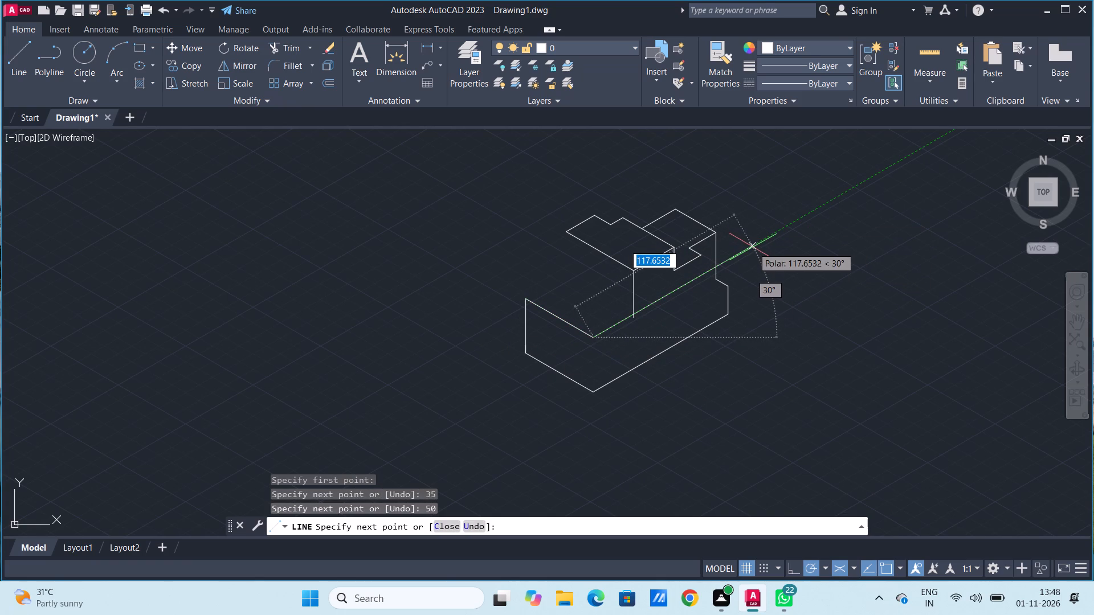
# Continue with a line about 118 units long at 30°, running past the part's tall vertical edge.
pyautogui.click(753, 247)
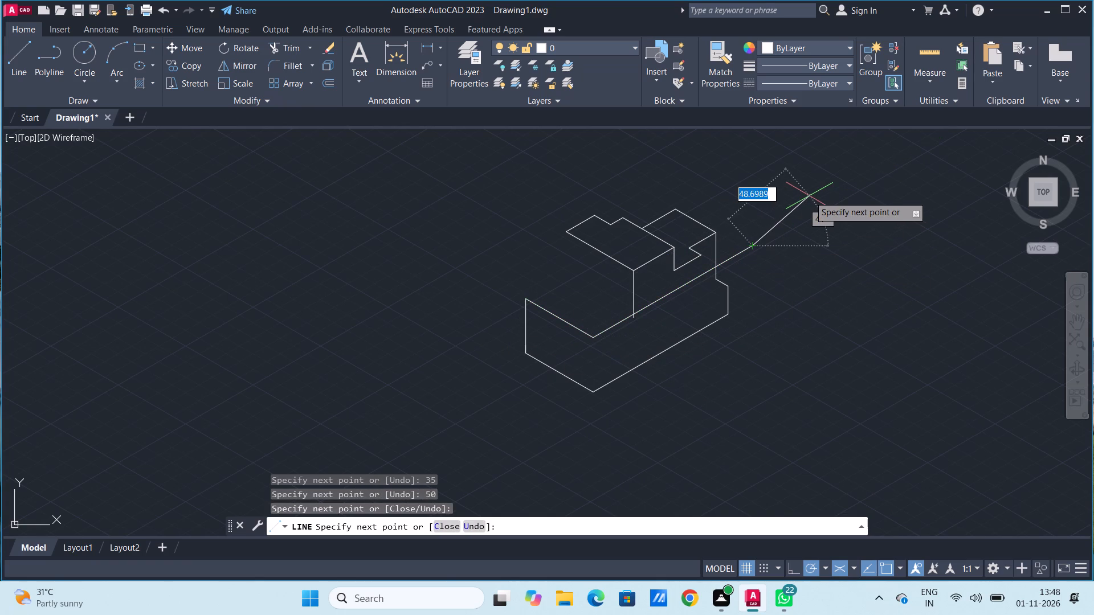
pyautogui.press('space')
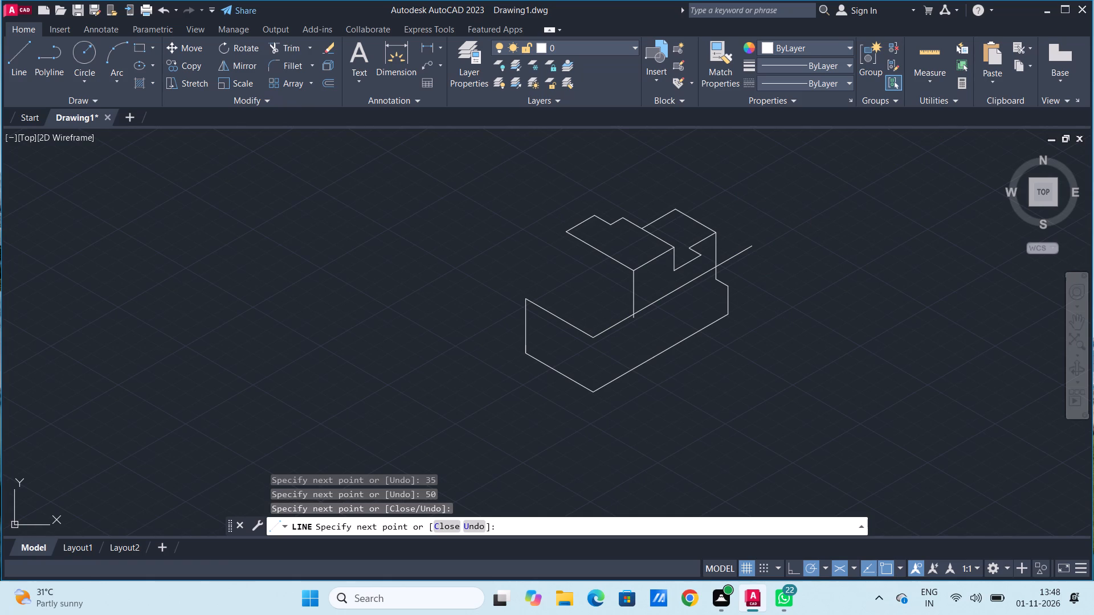
# Trim the 30° line beyond the tall vertical edge and the end of the front vertical line below the 30° line.
pyautogui.write('tr')
pyautogui.press('space')
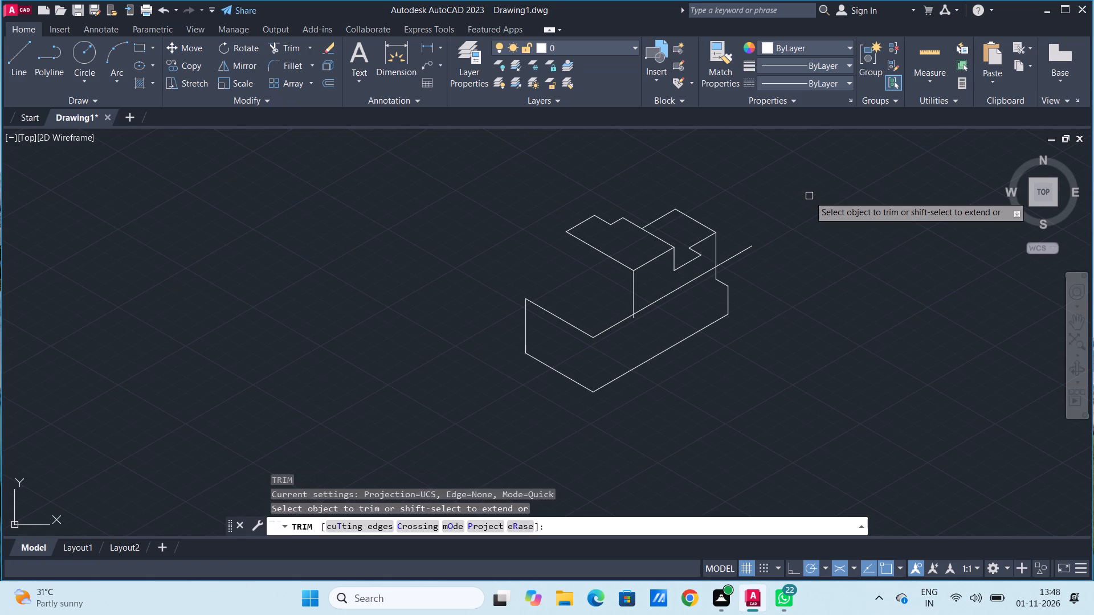
pyautogui.click(744, 252)
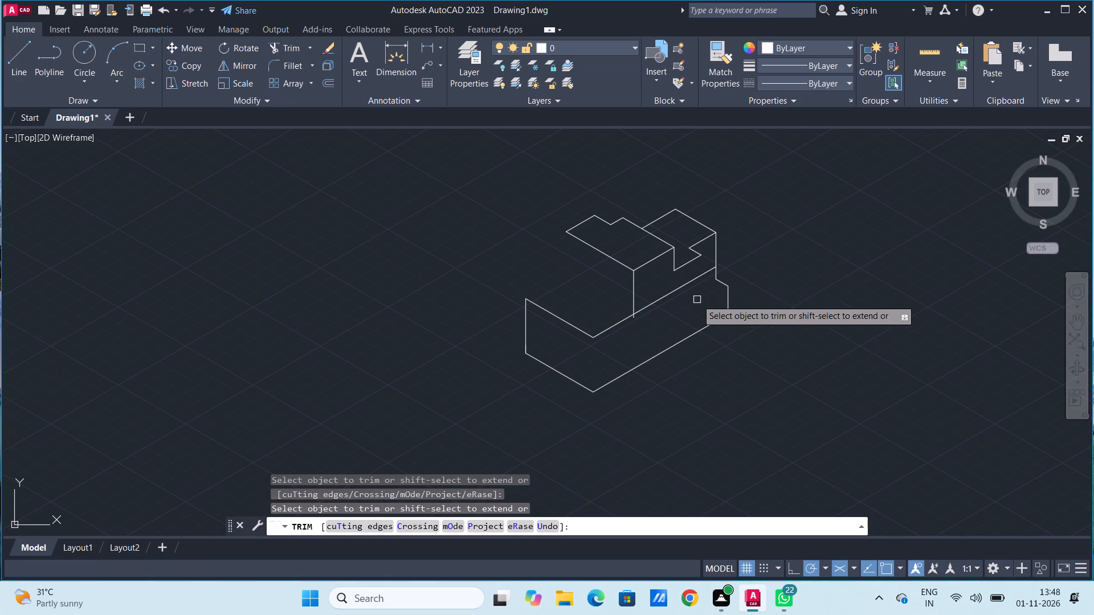
pyautogui.scroll(-1, 648, 311)
pyautogui.scroll(2, 648, 311)
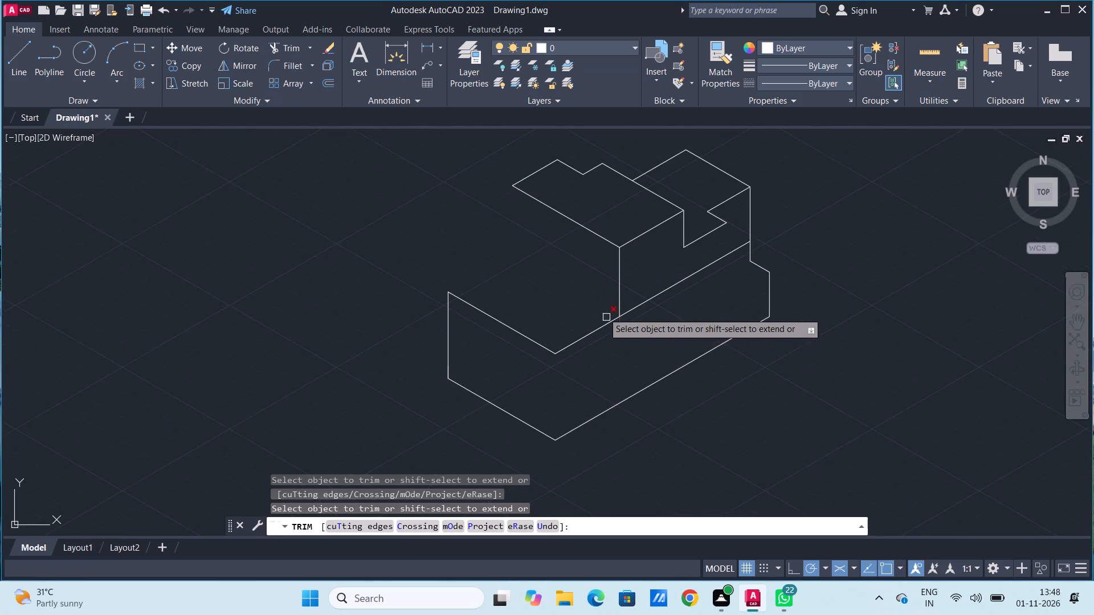
pyautogui.scroll(3, 603, 312)
pyautogui.click(659, 347)
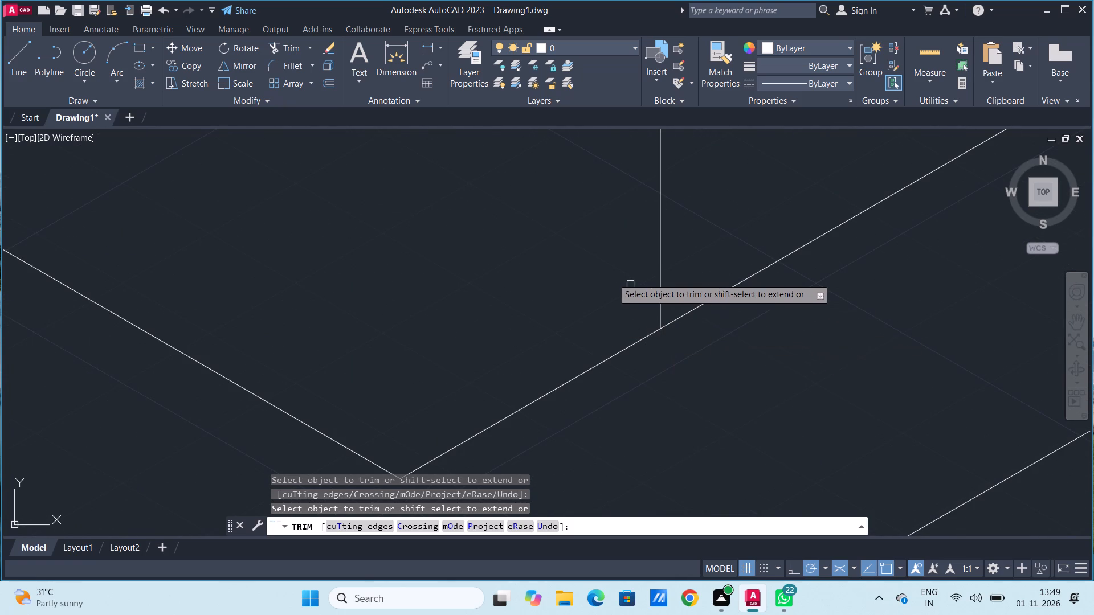
pyautogui.scroll(-4, 613, 277)
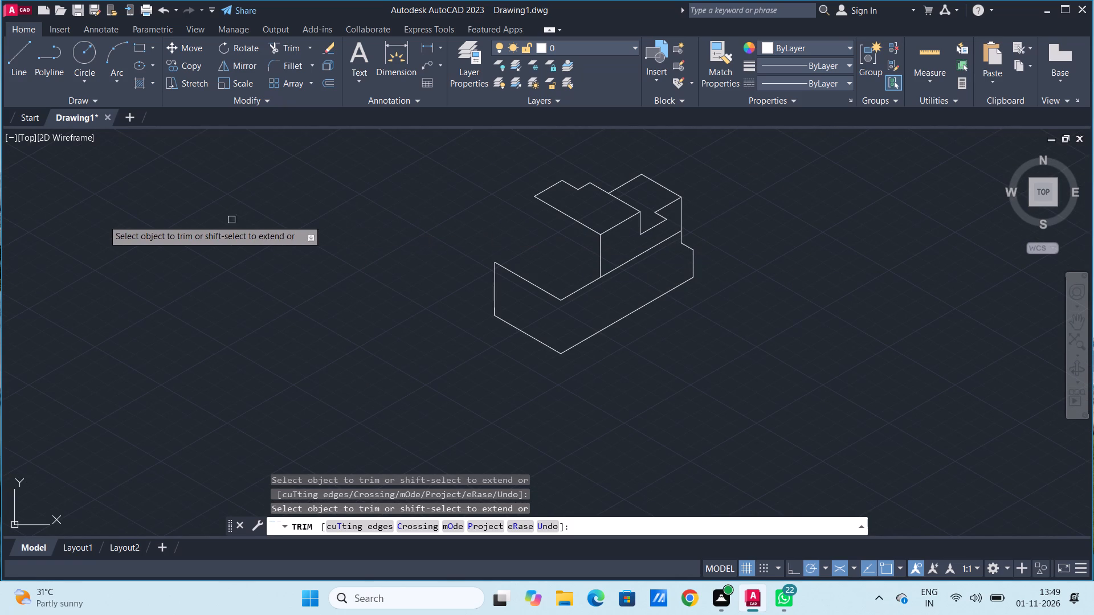
pyautogui.press('space')
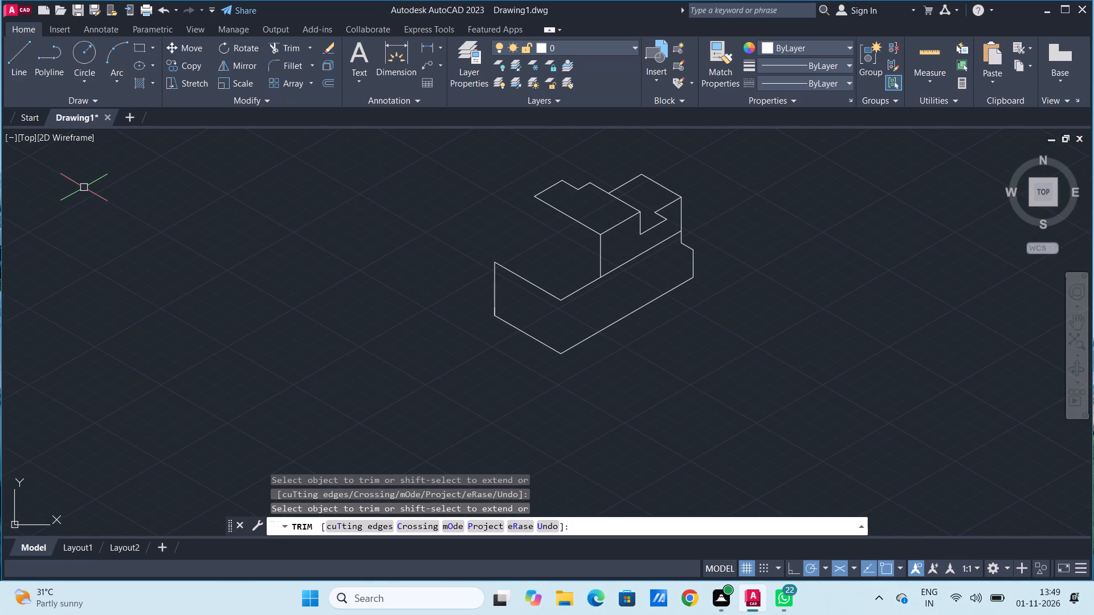
# From where the front vertical line meets the 30° edge, draw a 50-unit line at 150° and a 10-unit vertical line upward.
pyautogui.write('l')
pyautogui.press('space')
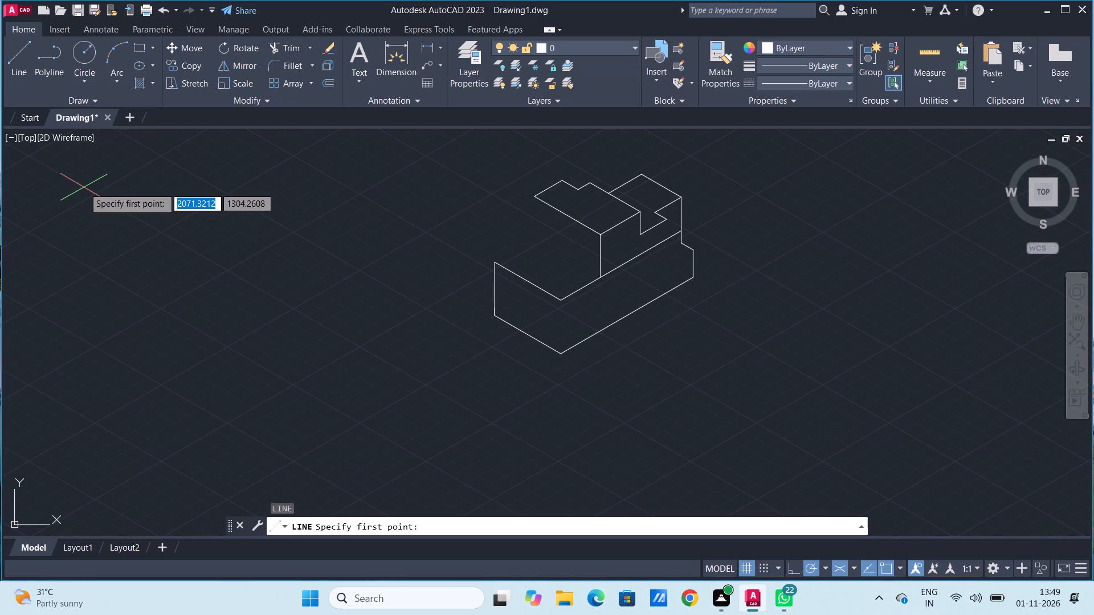
pyautogui.scroll(-1, 95, 190)
pyautogui.moveTo(267, 184); pyautogui.dragTo(286, 200, button='middle')
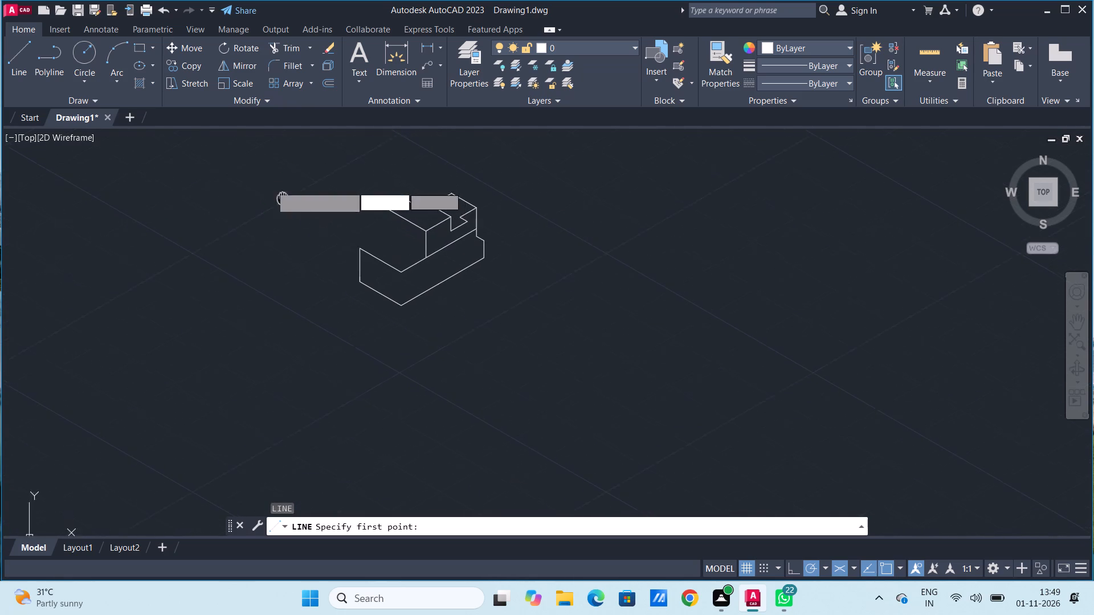
pyautogui.moveTo(286, 200); pyautogui.dragTo(406, 257, button='middle')
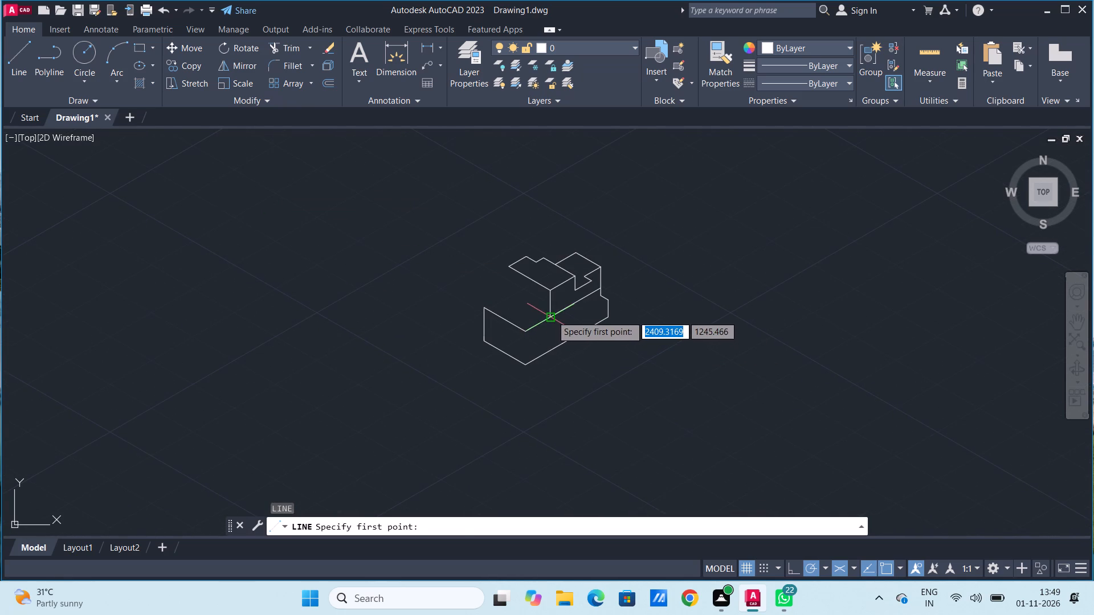
pyautogui.click(552, 315)
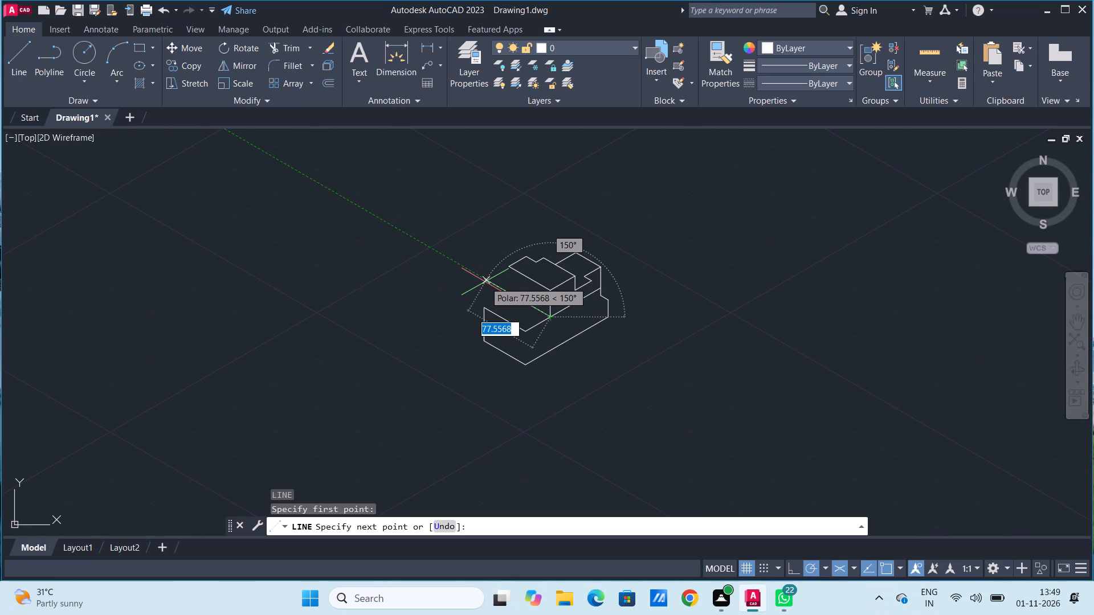
pyautogui.write('50')
pyautogui.press('Return')
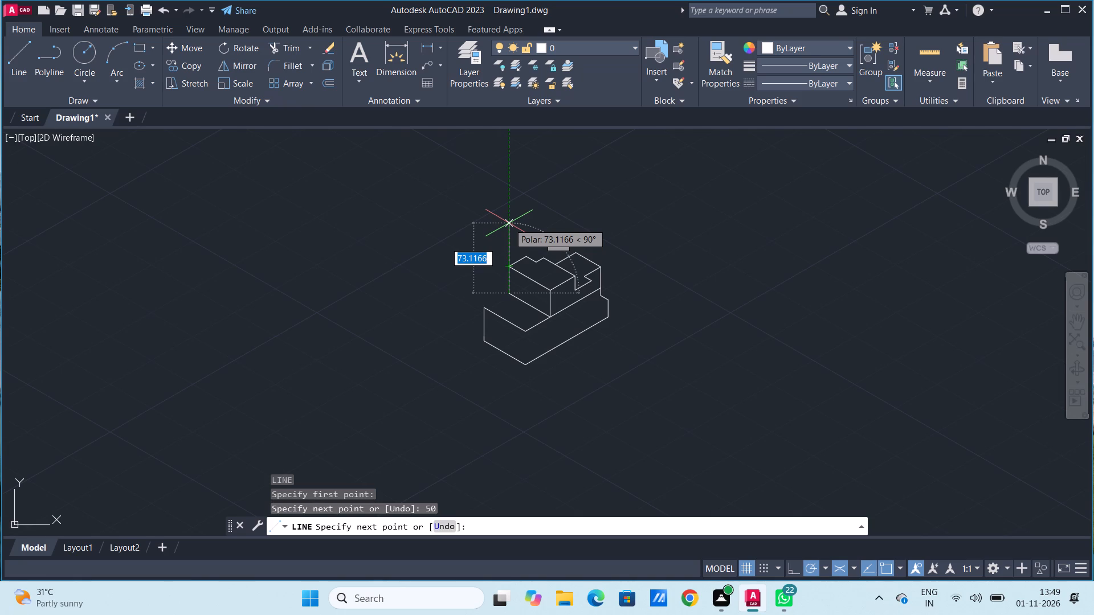
pyautogui.write('10')
pyautogui.press('Return')
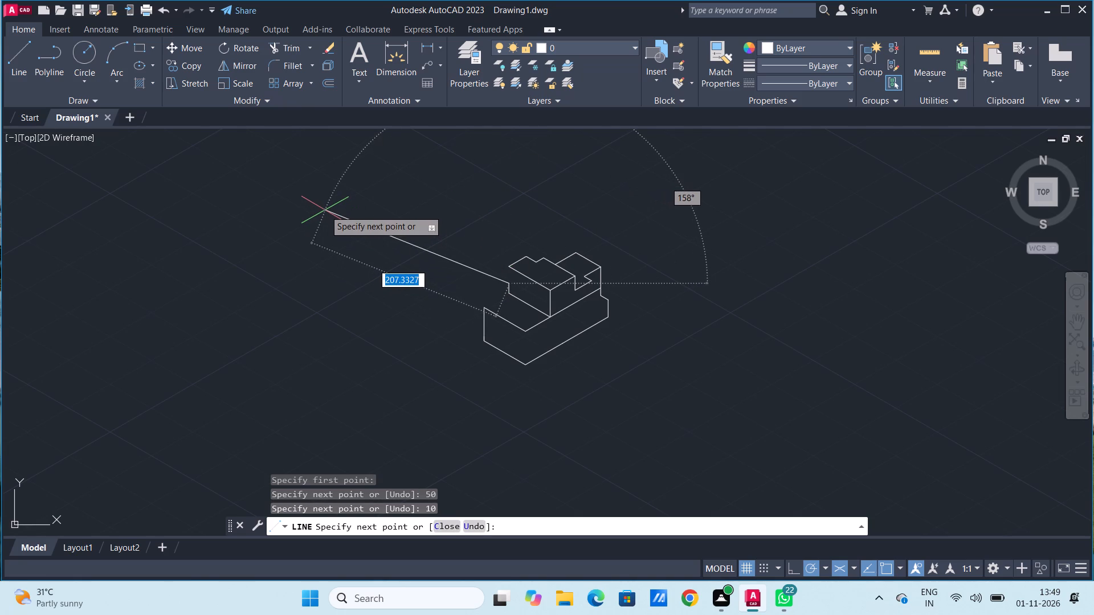
pyautogui.press('space')
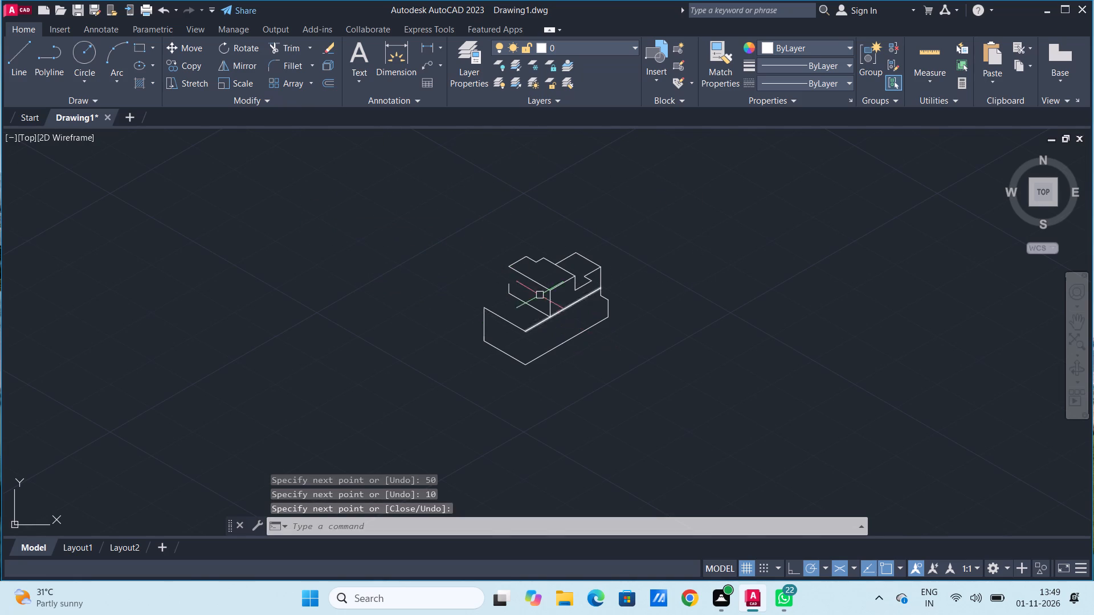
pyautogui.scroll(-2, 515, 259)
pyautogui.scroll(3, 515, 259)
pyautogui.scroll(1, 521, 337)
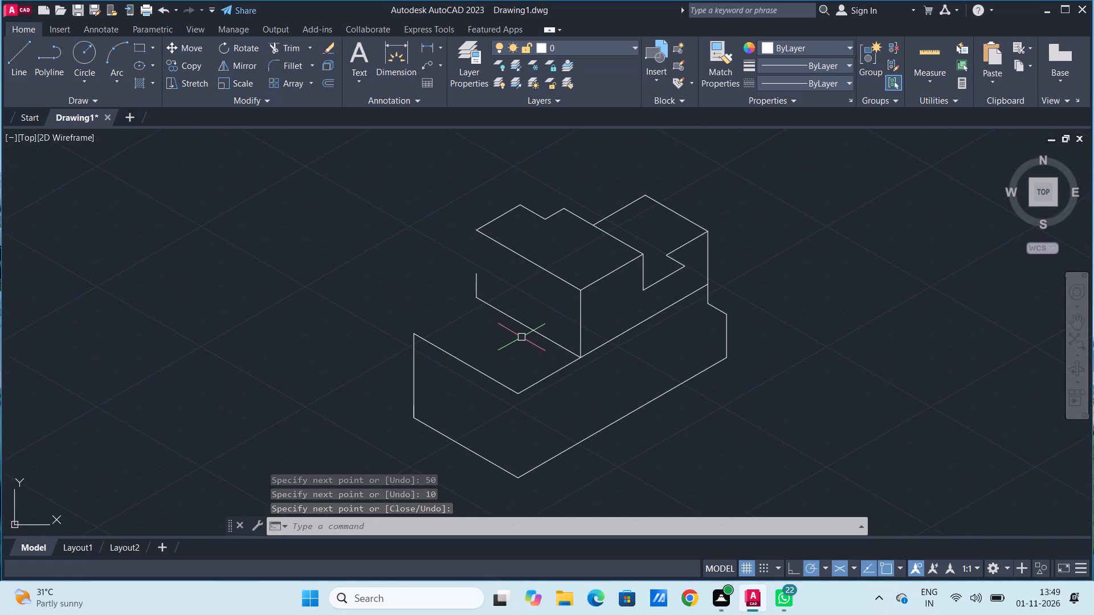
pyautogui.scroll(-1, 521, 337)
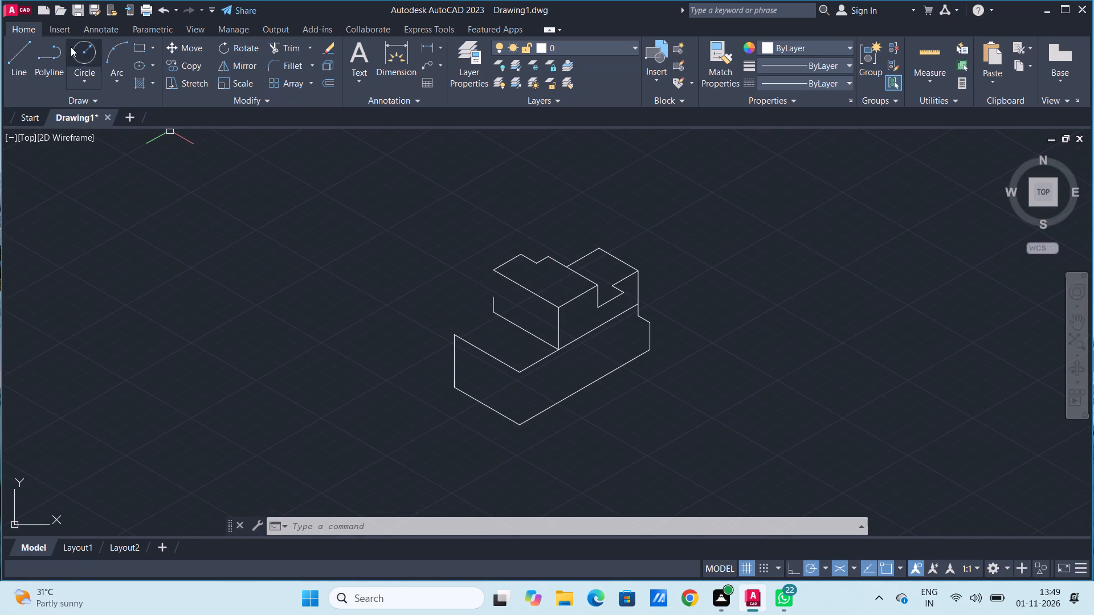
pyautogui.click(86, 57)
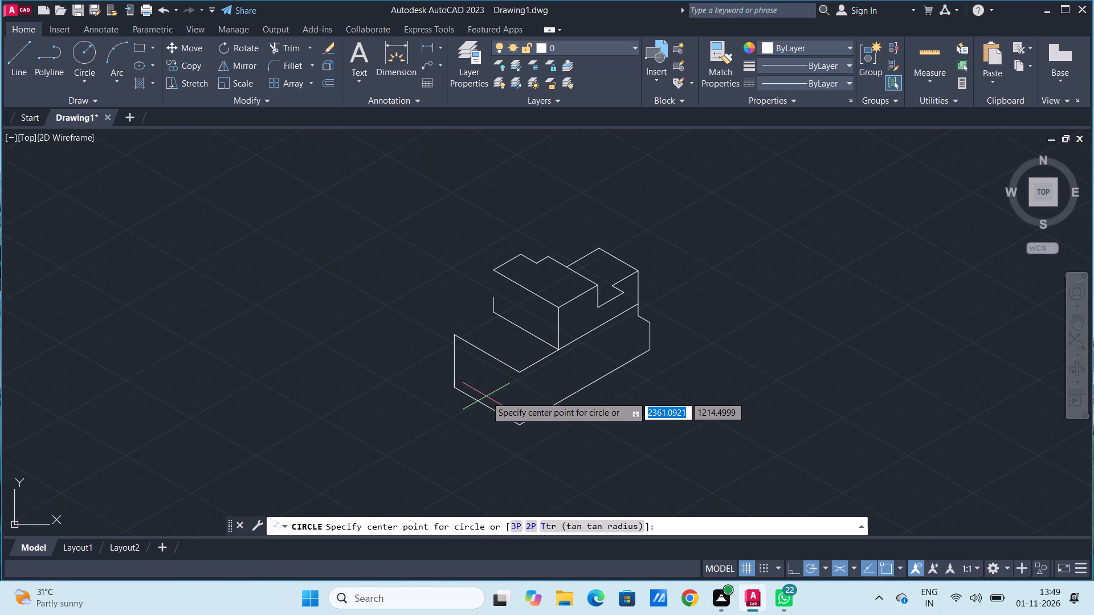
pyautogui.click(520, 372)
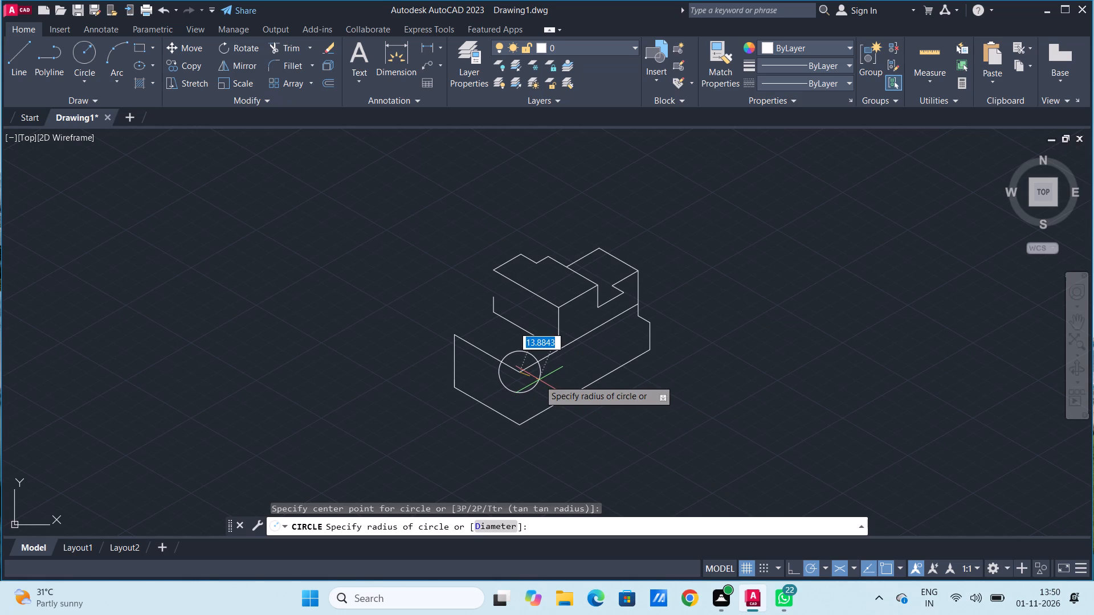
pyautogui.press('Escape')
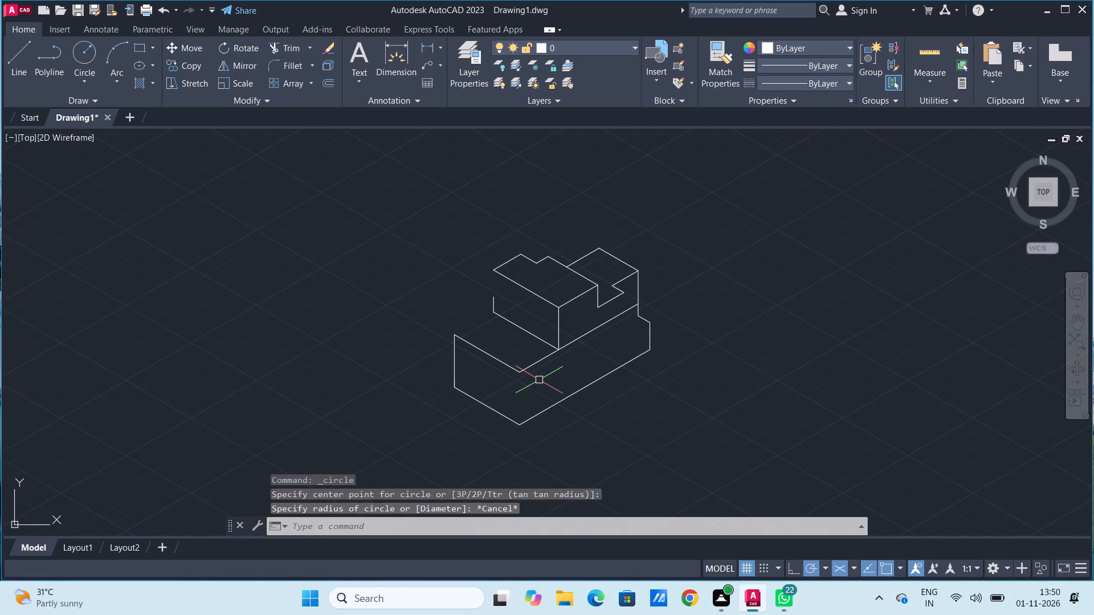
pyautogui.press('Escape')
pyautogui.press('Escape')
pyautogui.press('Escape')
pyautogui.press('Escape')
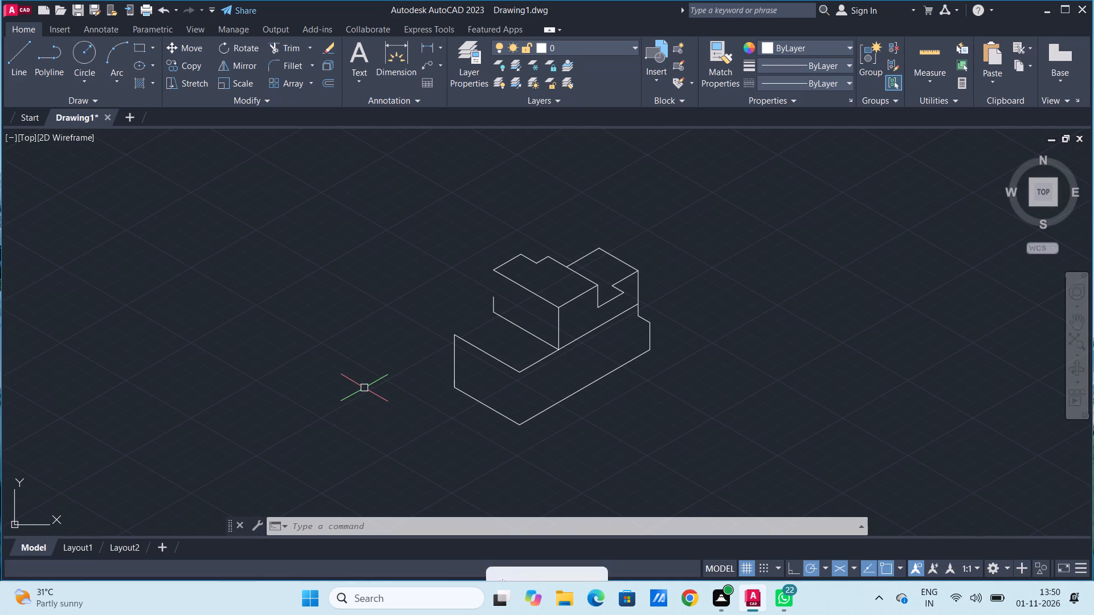
# Turn on 3D object snap and switch isometric drafting to the left isoplane.
pyautogui.press('F4')
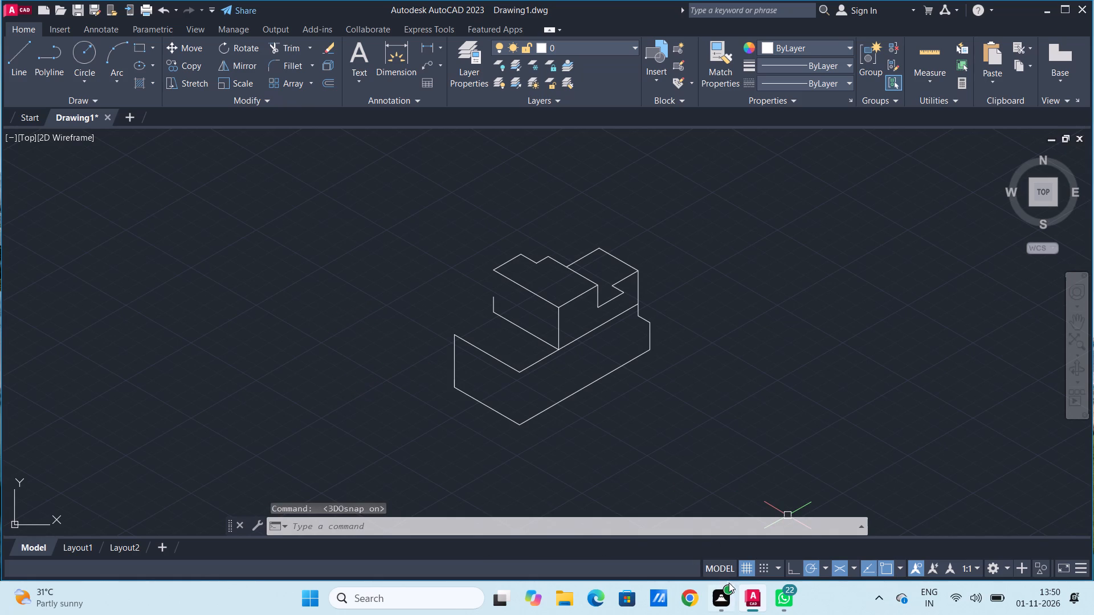
pyautogui.click(851, 567)
pyautogui.click(889, 499)
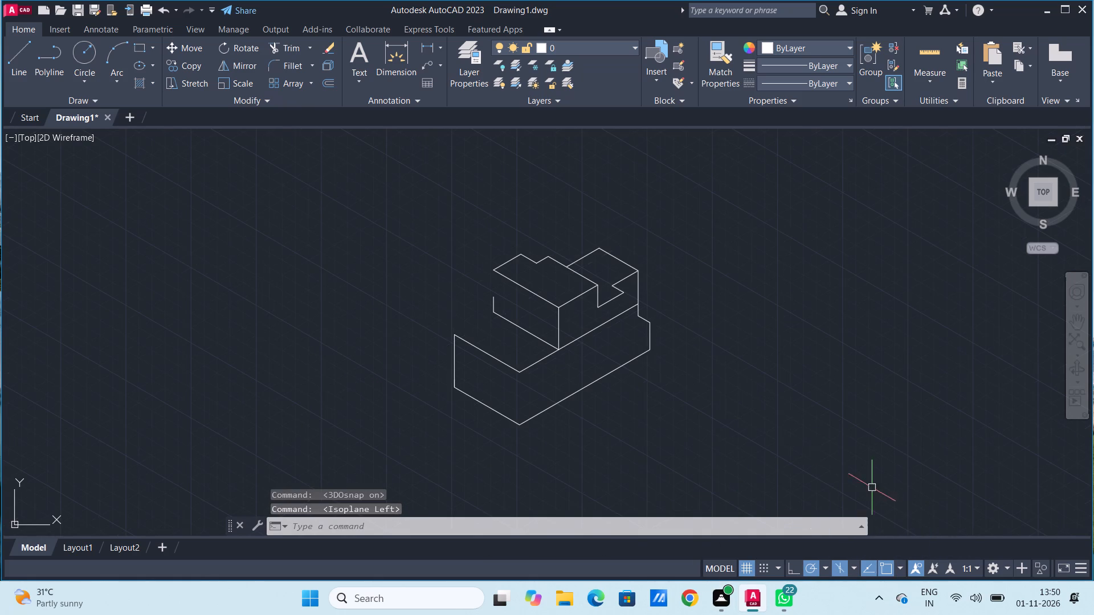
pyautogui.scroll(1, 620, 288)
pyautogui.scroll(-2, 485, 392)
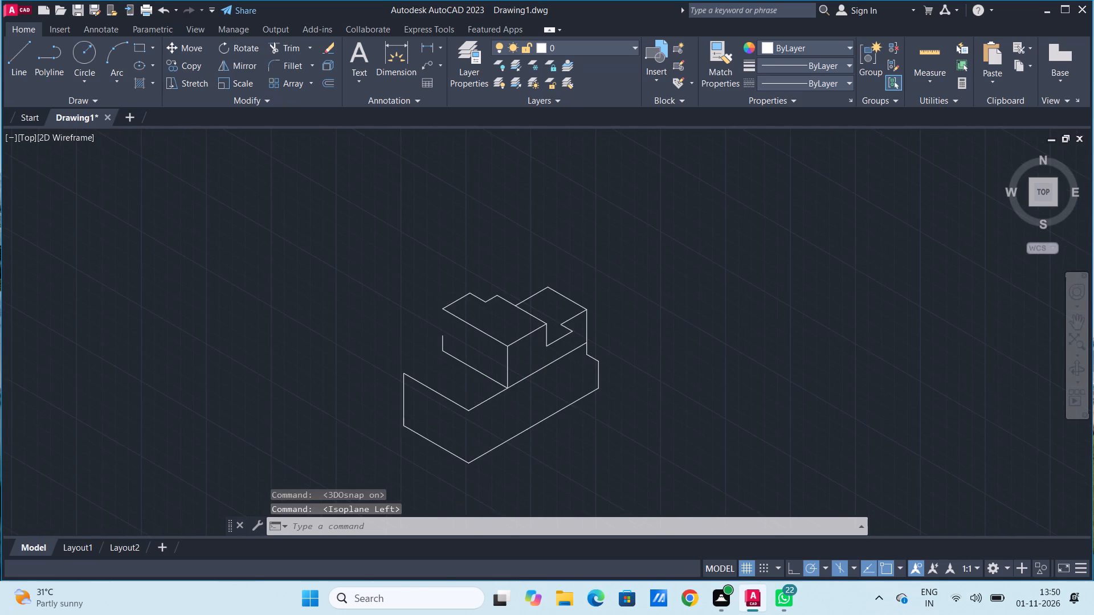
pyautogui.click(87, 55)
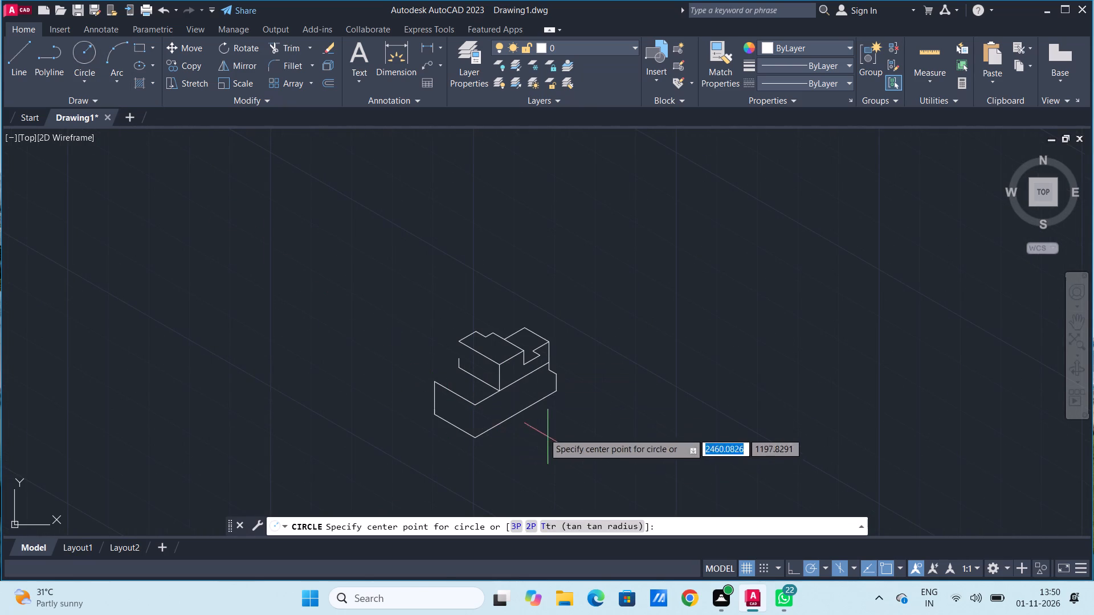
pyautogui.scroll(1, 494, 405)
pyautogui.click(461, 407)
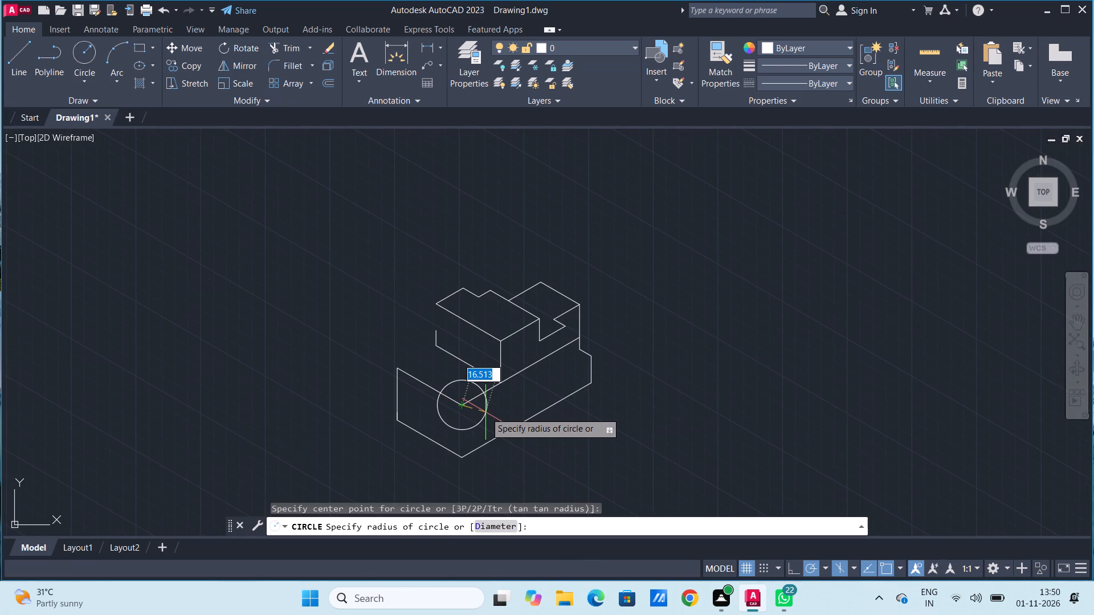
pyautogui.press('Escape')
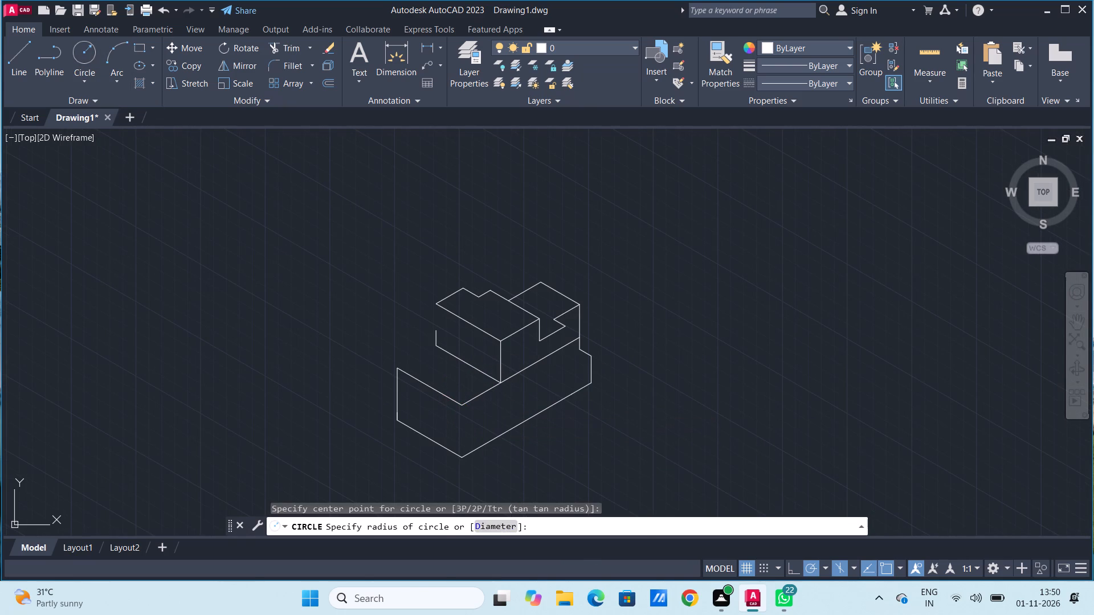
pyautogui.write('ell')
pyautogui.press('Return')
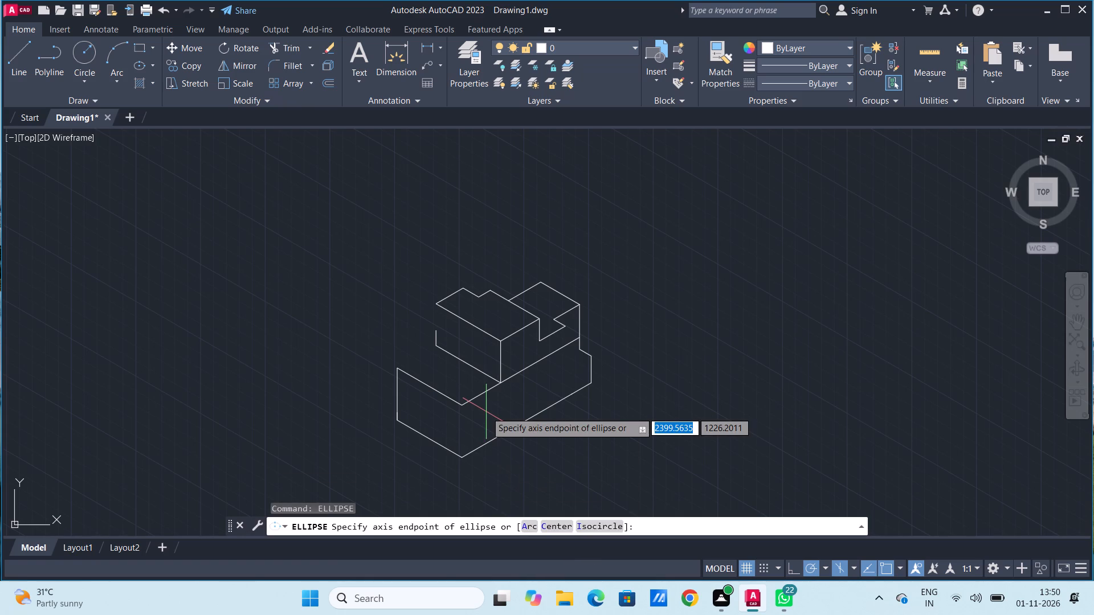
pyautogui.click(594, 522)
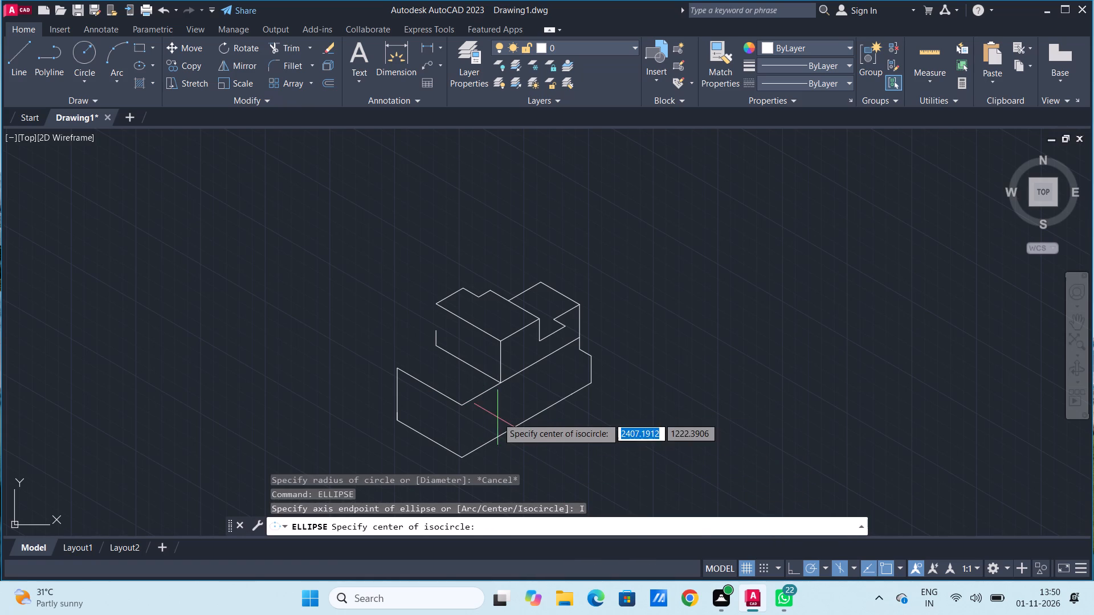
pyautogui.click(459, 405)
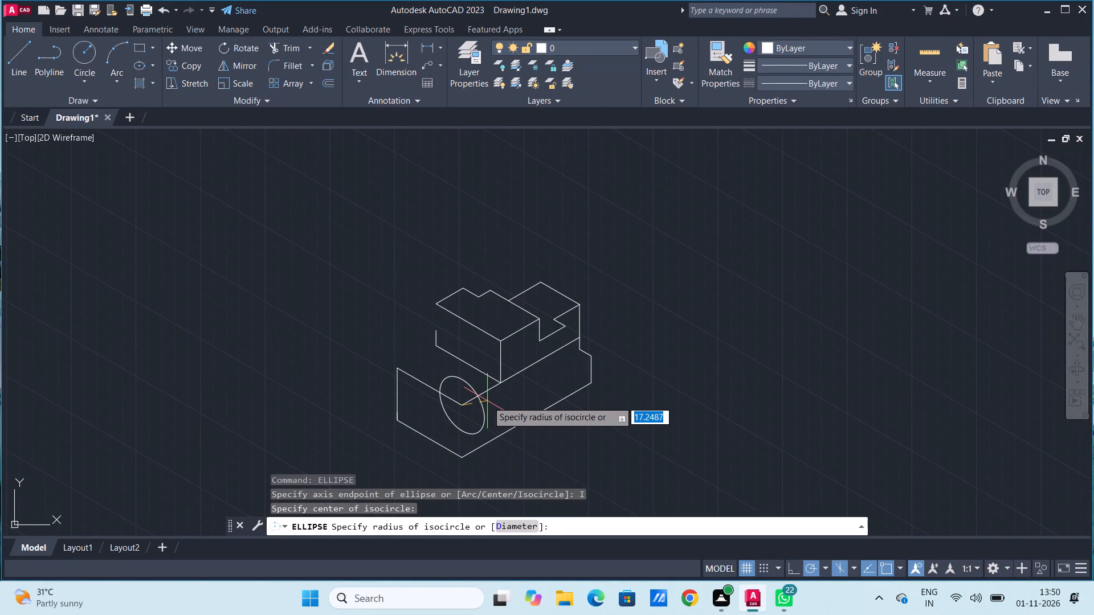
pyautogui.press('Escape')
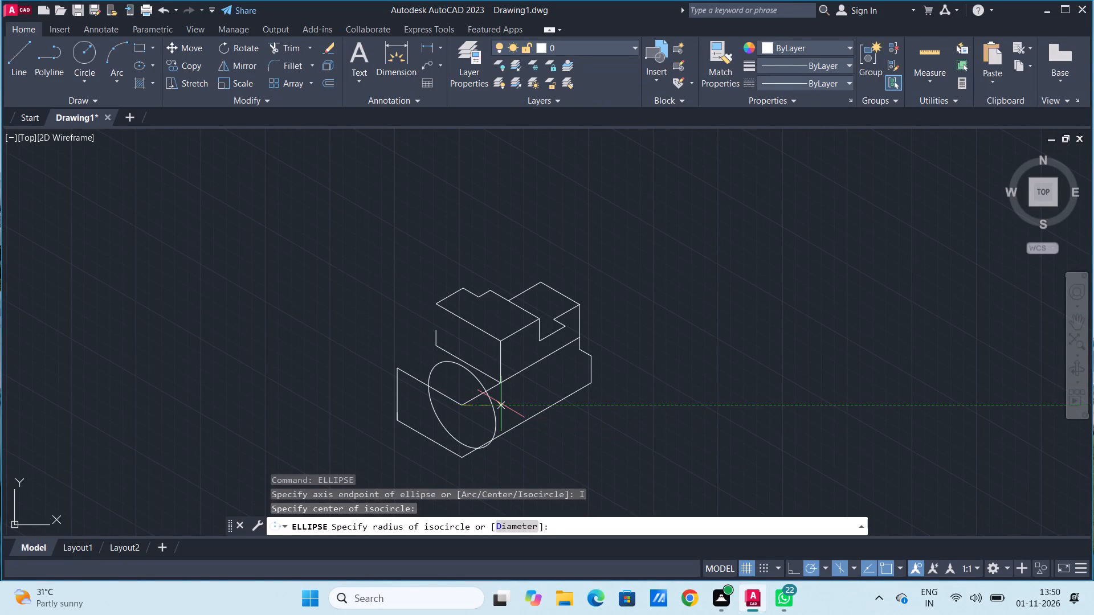
# Switch isometric drafting to the right isoplane and draw a radius 25 isocircle centred on the base's upper front corner.
pyautogui.click(850, 567)
pyautogui.click(885, 543)
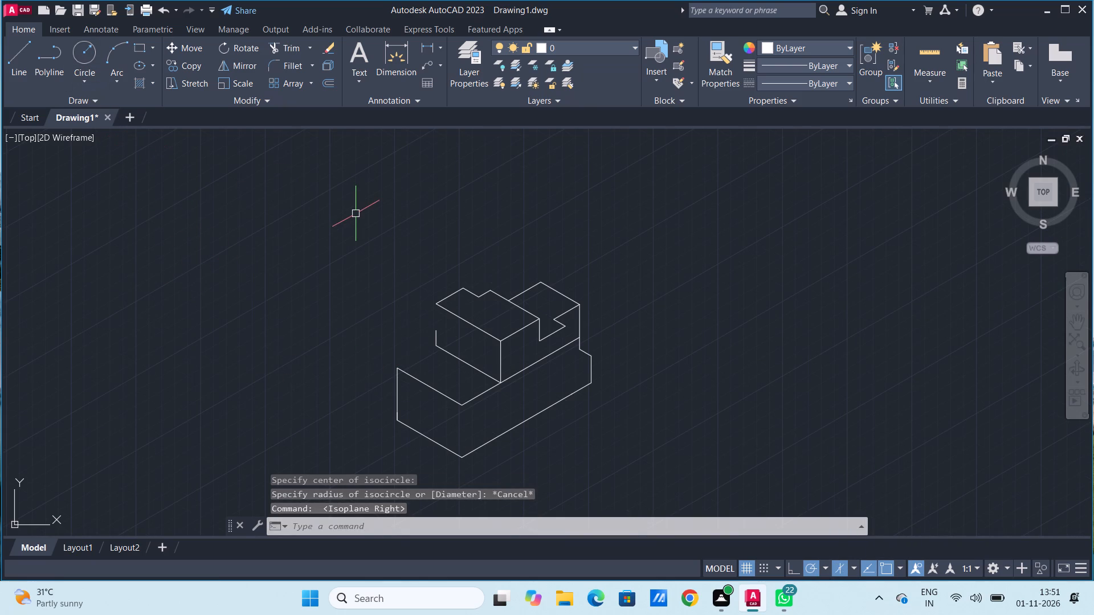
pyautogui.write('ell')
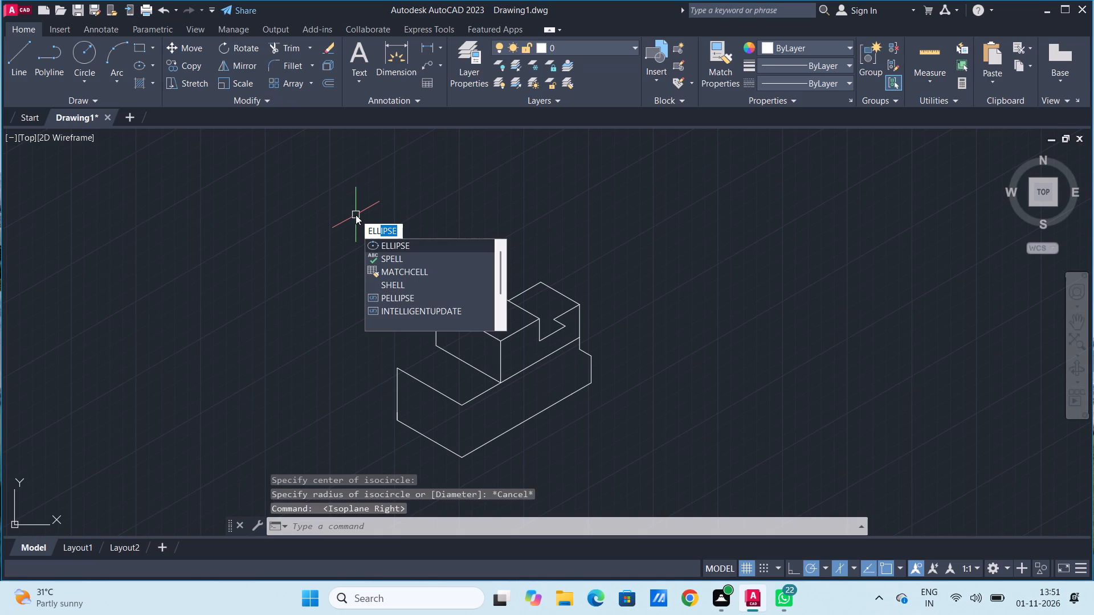
pyautogui.press('Return')
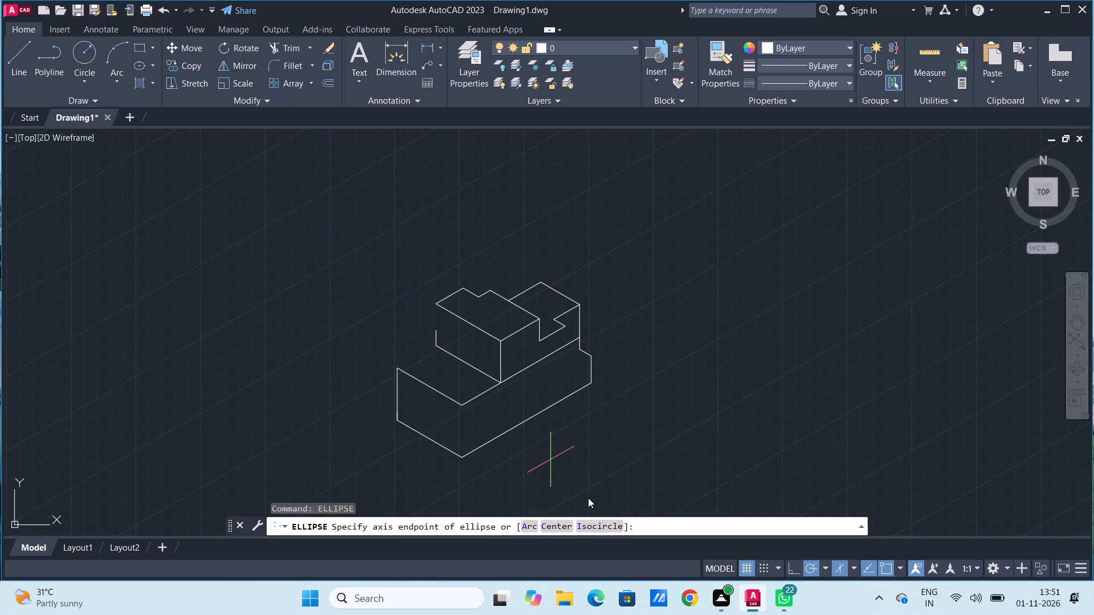
pyautogui.click(589, 520)
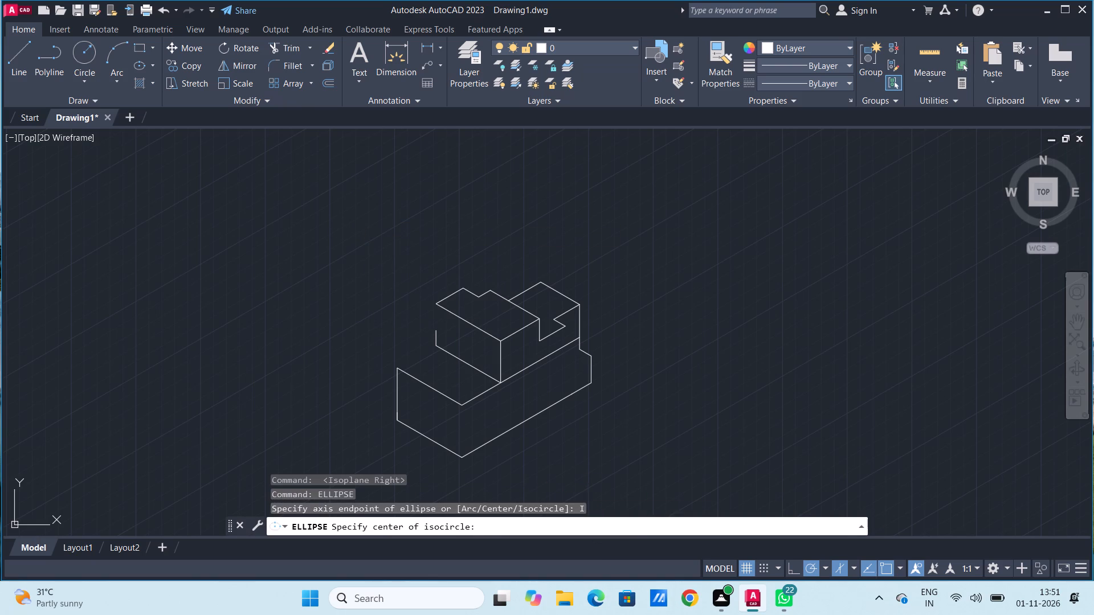
pyautogui.click(463, 407)
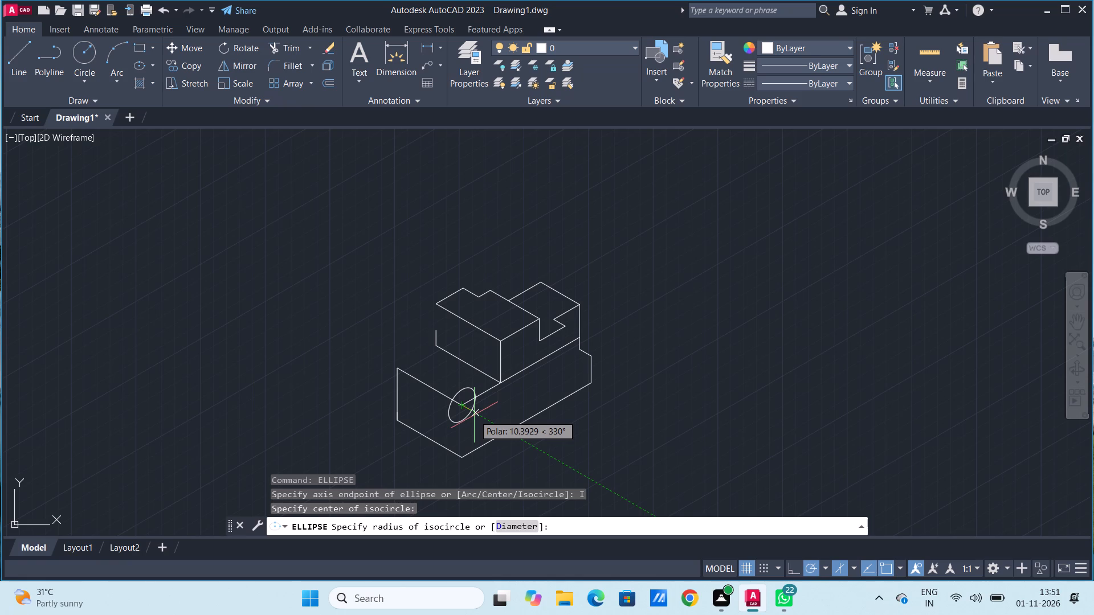
pyautogui.write('25')
pyautogui.press('Return')
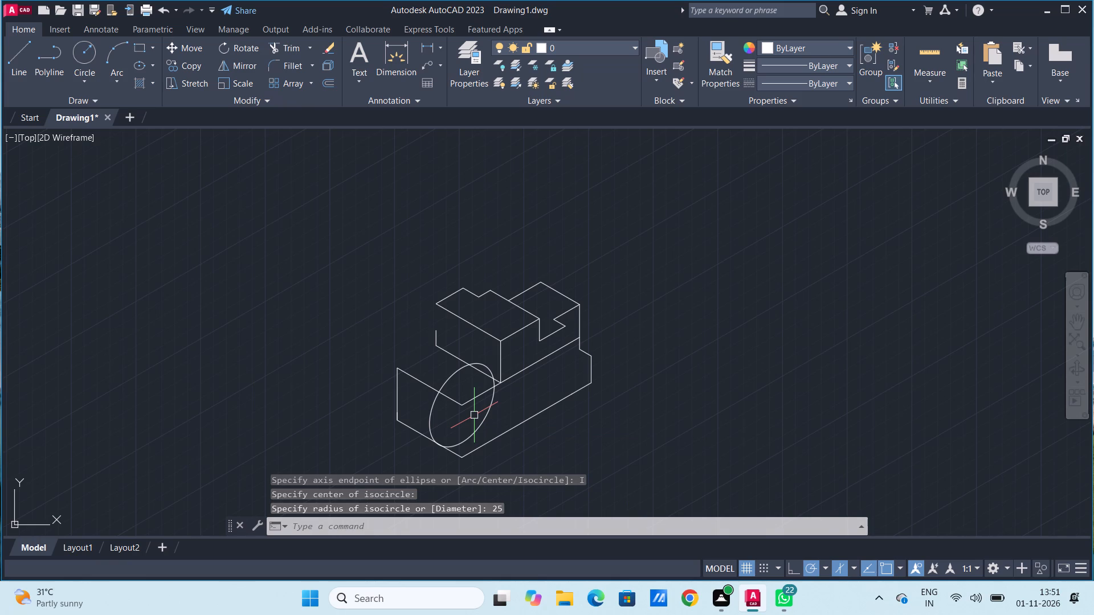
# Draw a vertical line about 20 units long upward from the base's lowest front corner, crossing the isocircle.
pyautogui.scroll(2, 458, 420)
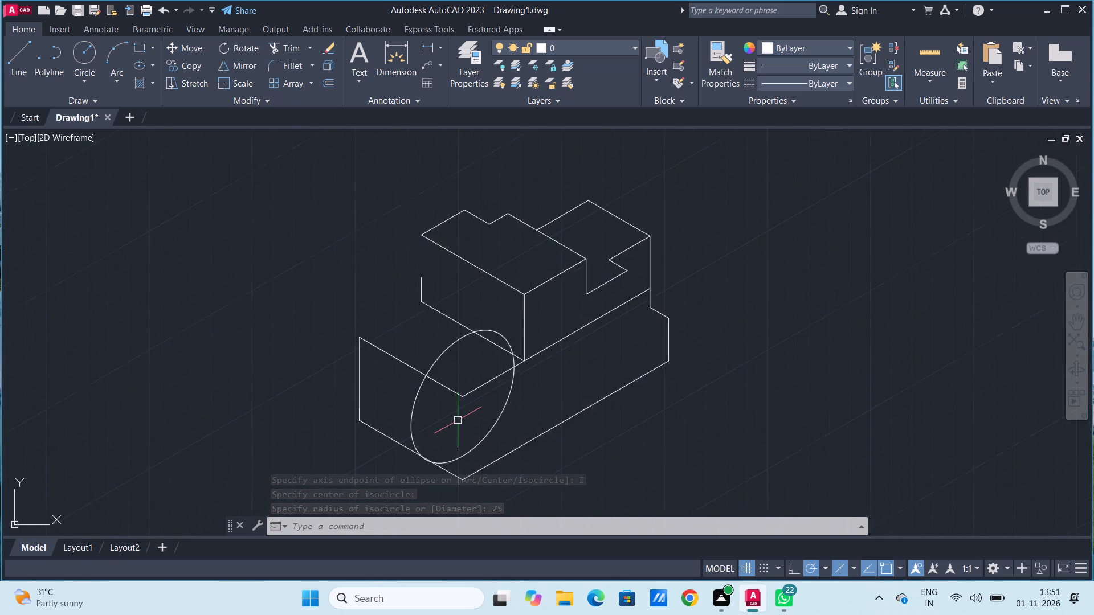
pyautogui.scroll(-4, 458, 420)
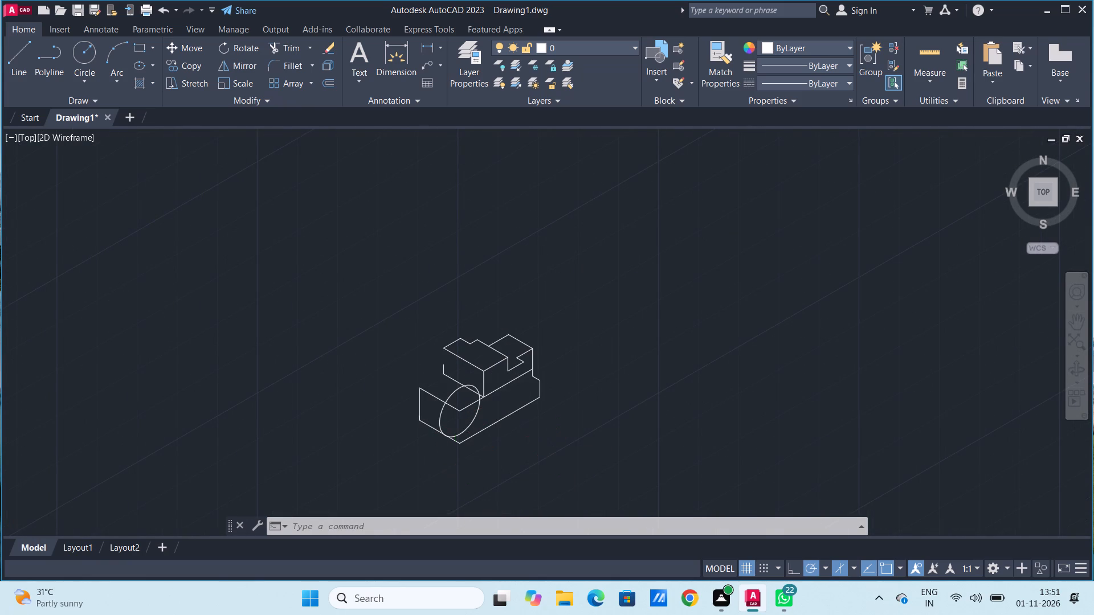
pyautogui.scroll(2, 451, 462)
pyautogui.scroll(1, 436, 342)
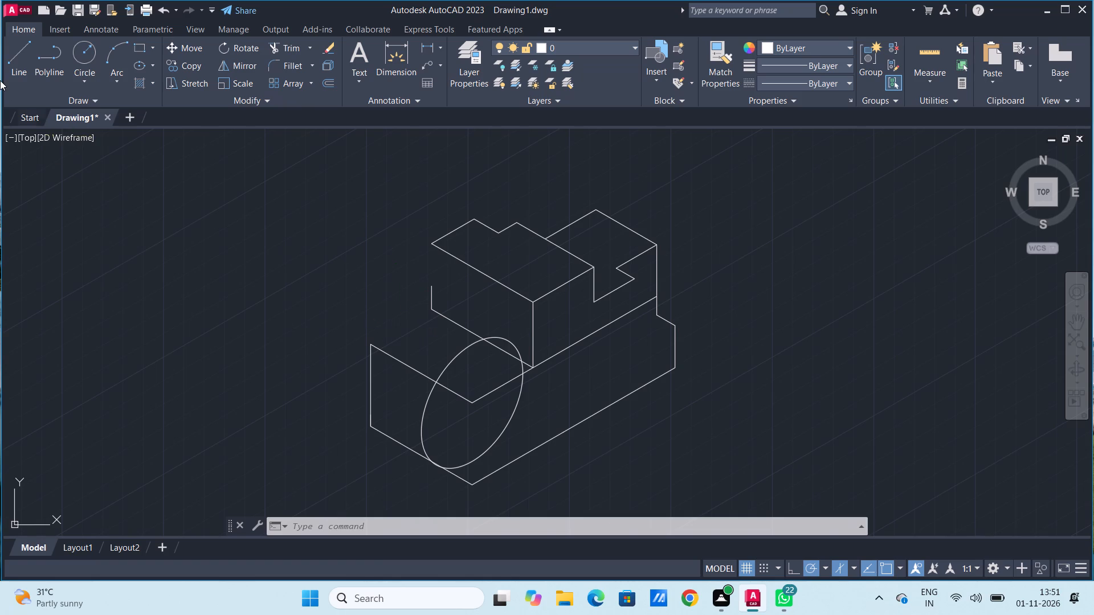
pyautogui.click(14, 64)
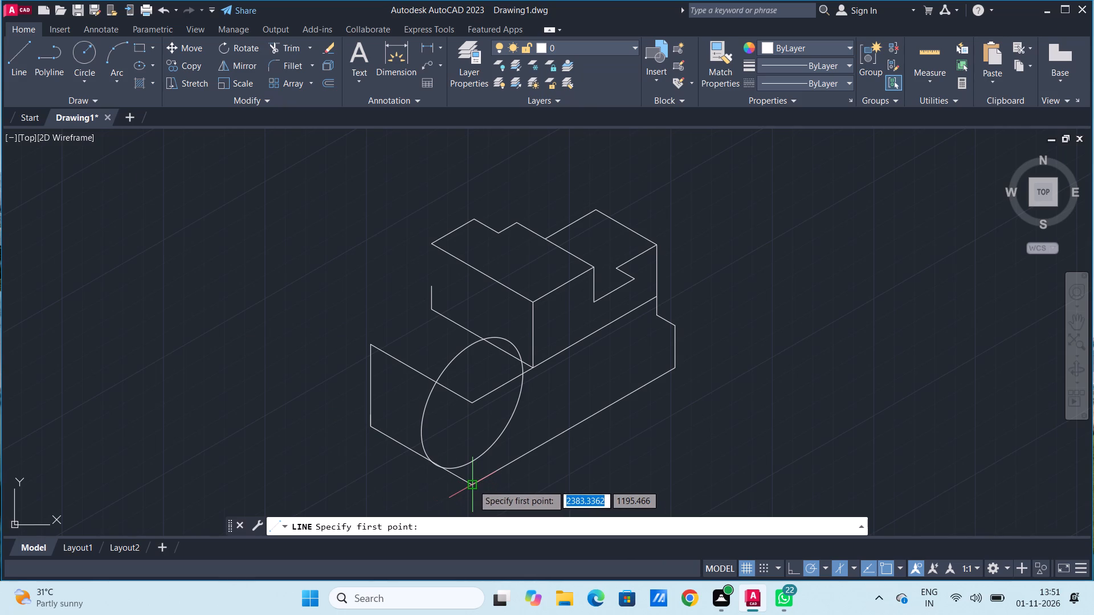
pyautogui.click(471, 485)
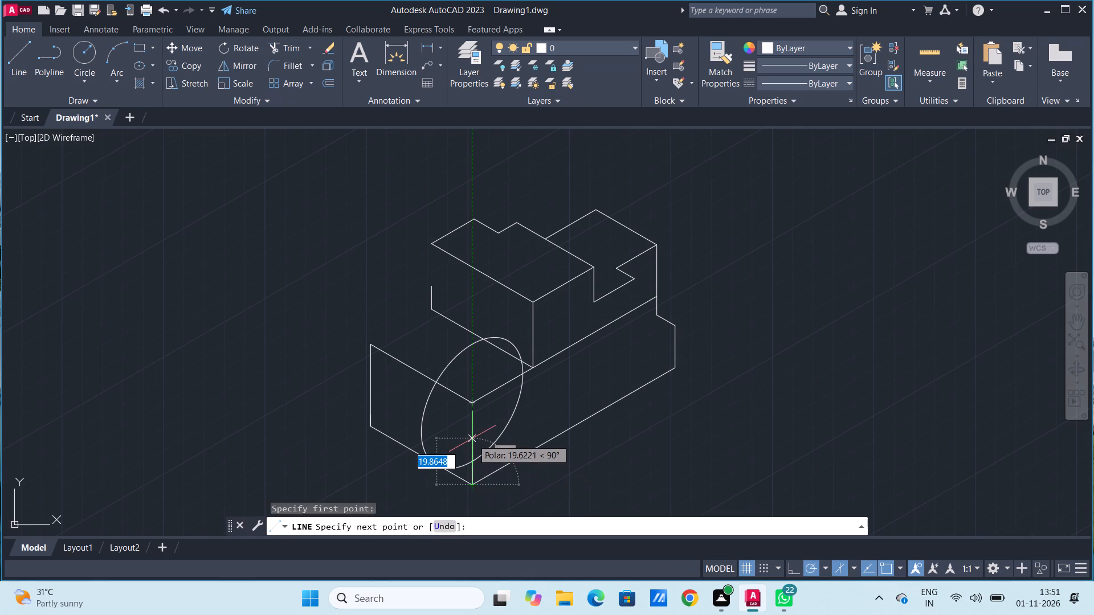
pyautogui.click(472, 438)
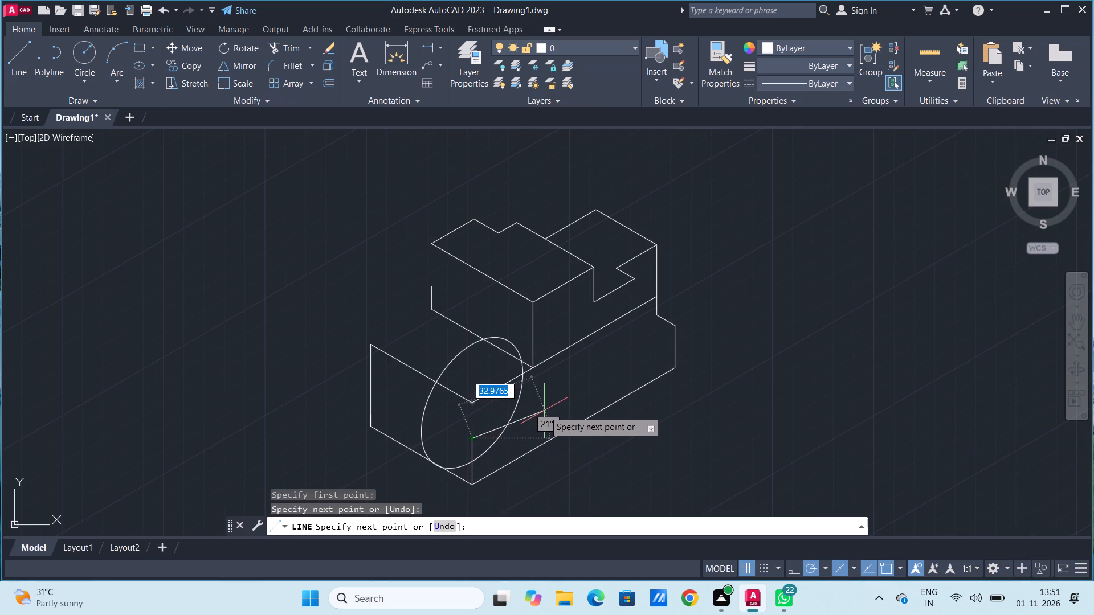
pyautogui.press('space')
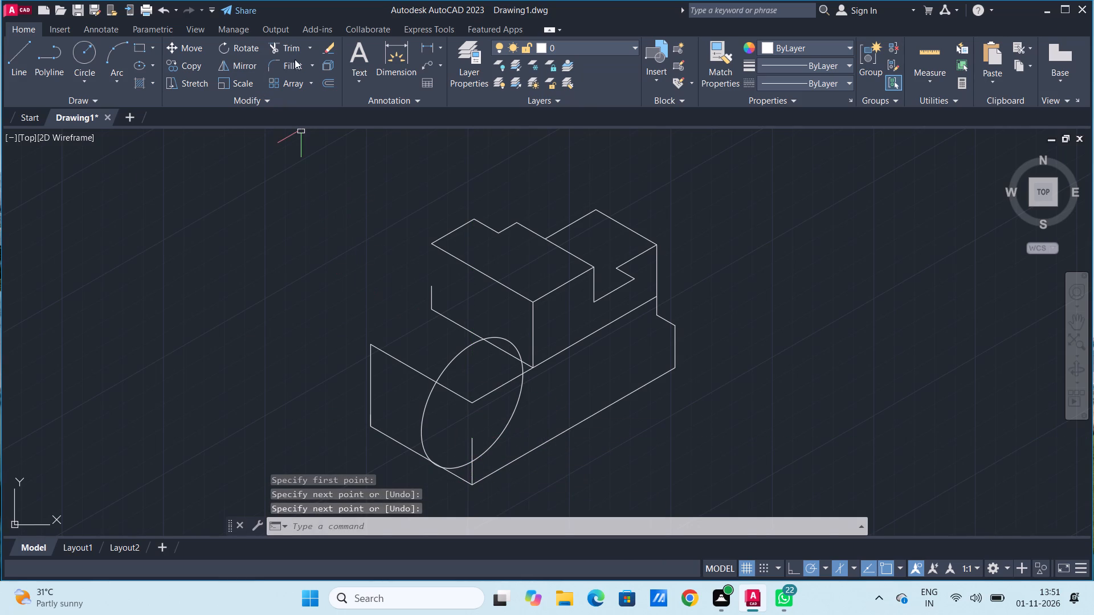
# Trim the isocircle's portions across the base's left face up to the short vertical line, and that line's end above the arc.
pyautogui.click(296, 49)
pyautogui.click(423, 407)
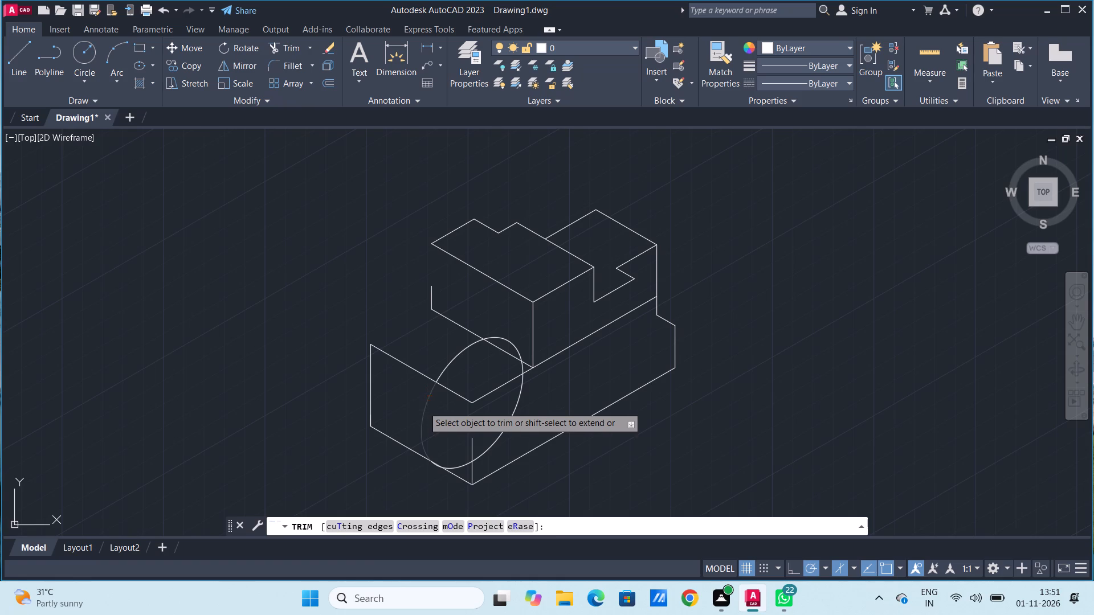
pyautogui.scroll(3, 459, 470)
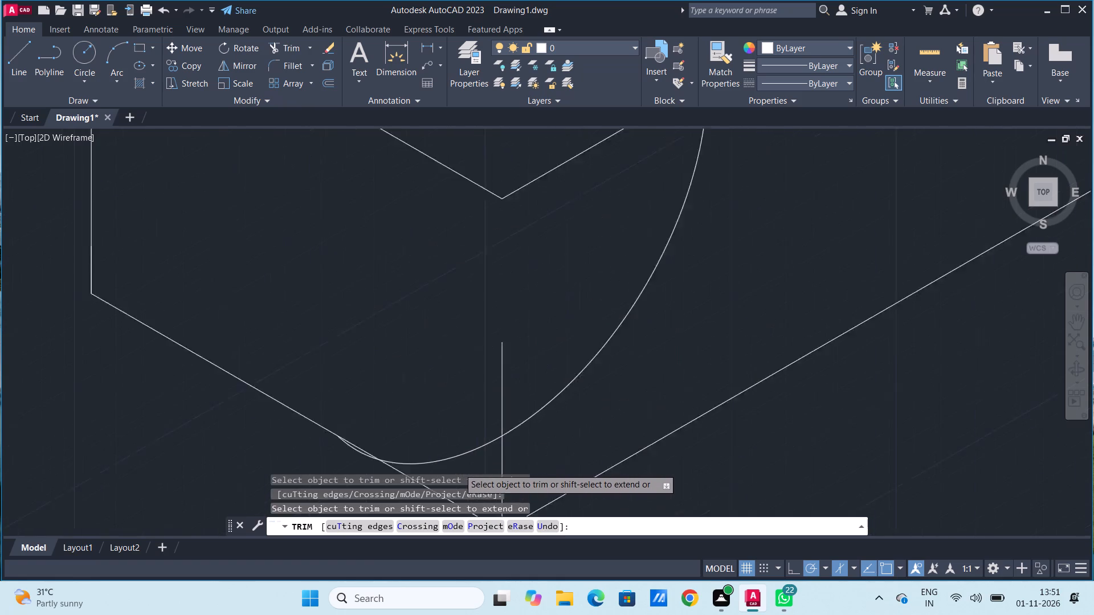
pyautogui.scroll(1, 459, 468)
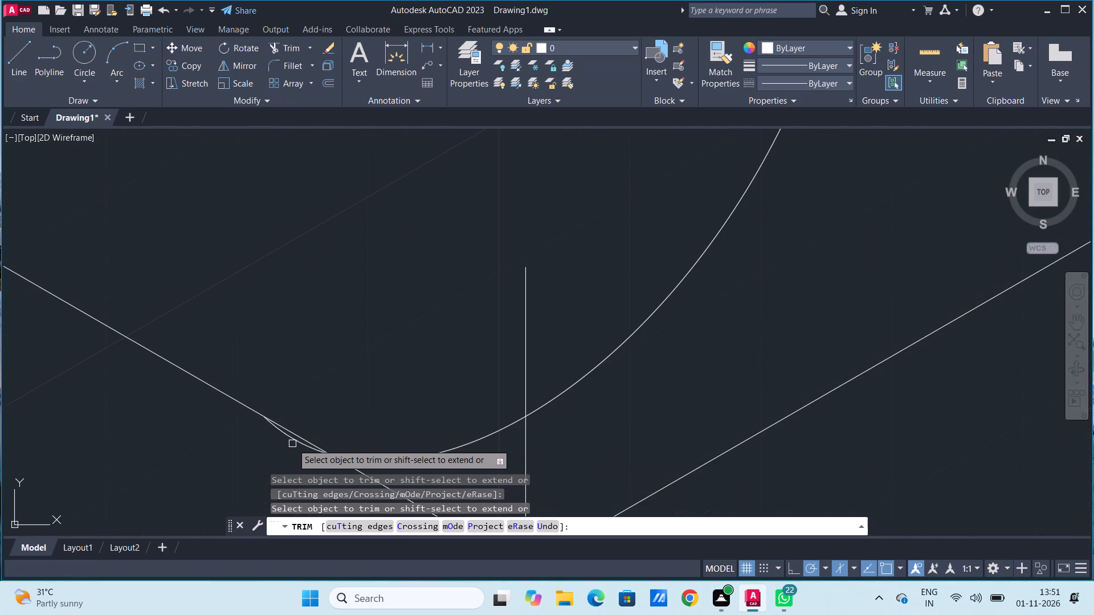
pyautogui.click(295, 444)
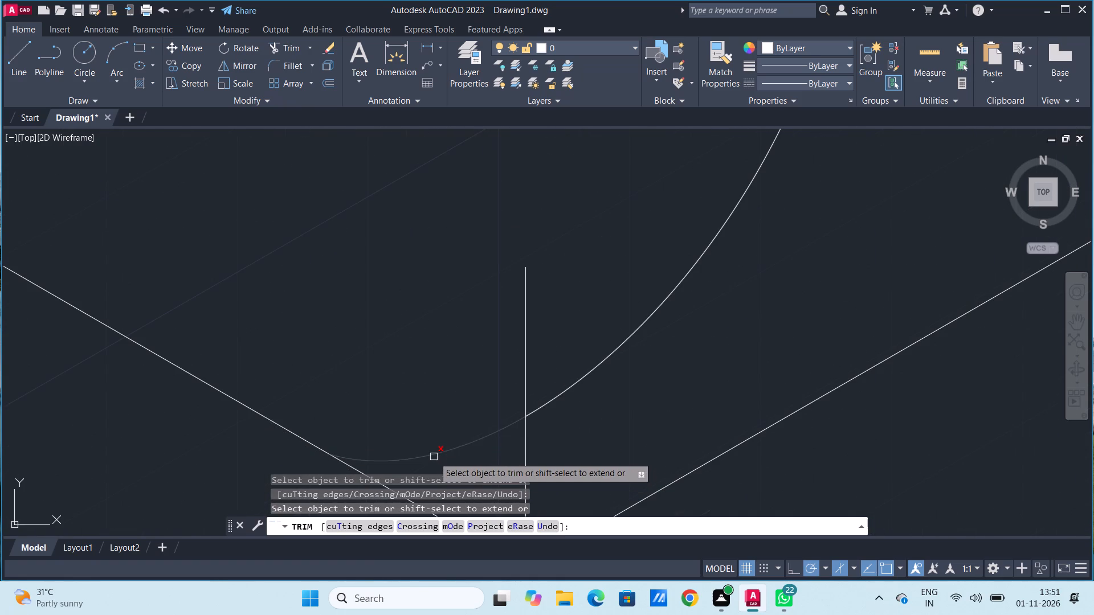
pyautogui.click(434, 456)
pyautogui.click(524, 307)
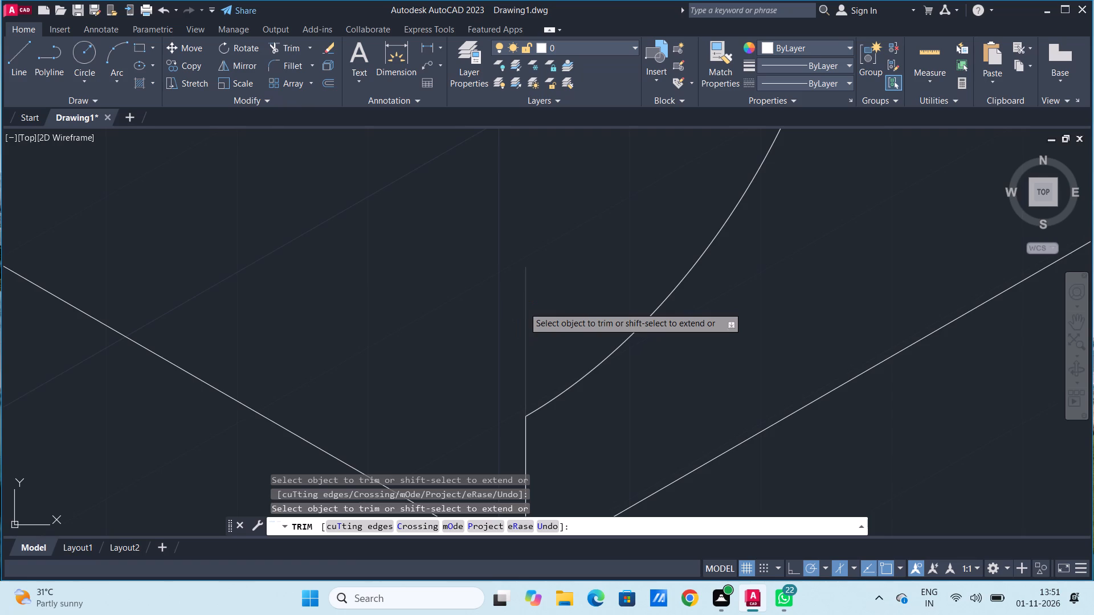
# Trim the rest of the isocircle above the base's upper edges, keeping only the arc on the right-hand front face.
pyautogui.scroll(4, 524, 307)
pyautogui.scroll(-9, 524, 307)
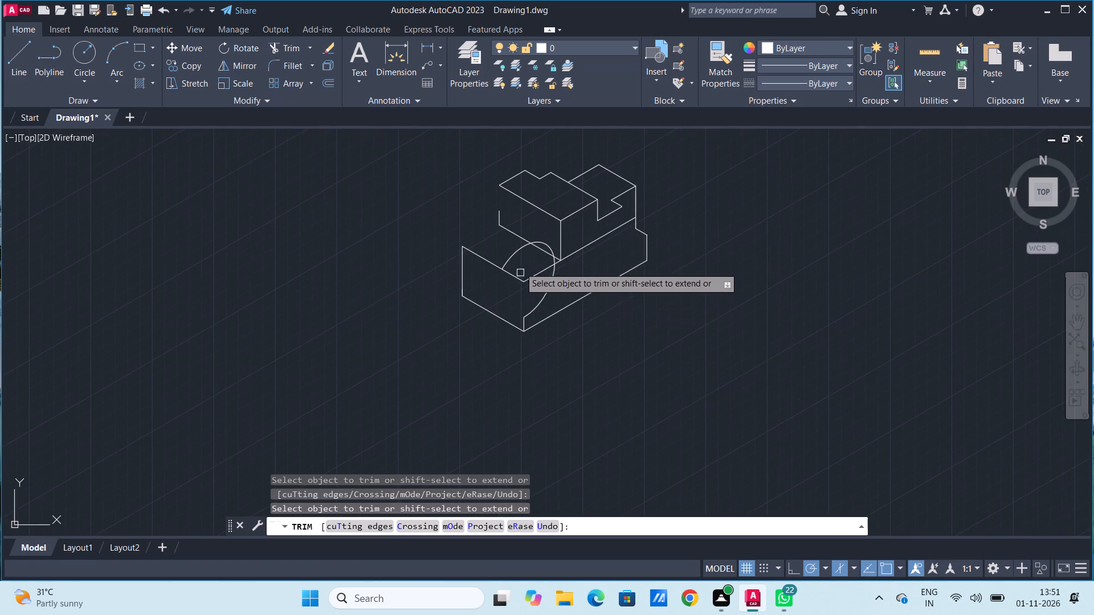
pyautogui.moveTo(521, 222); pyautogui.dragTo(582, 329, button='middle')
pyautogui.scroll(1, 574, 375)
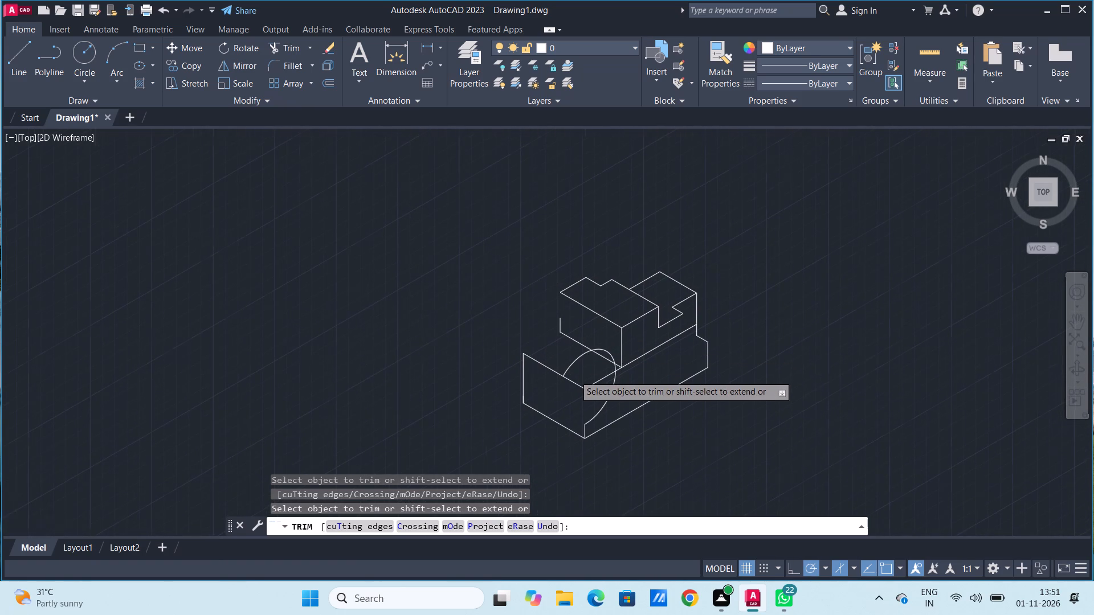
pyautogui.scroll(1, 574, 375)
pyautogui.click(560, 355)
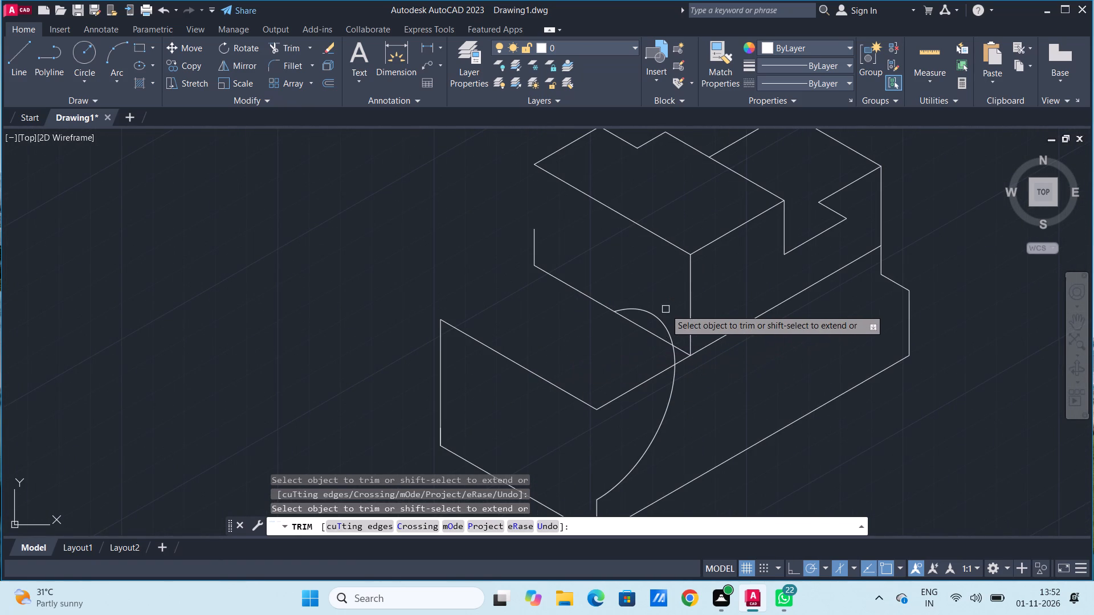
pyautogui.click(654, 318)
pyautogui.click(675, 359)
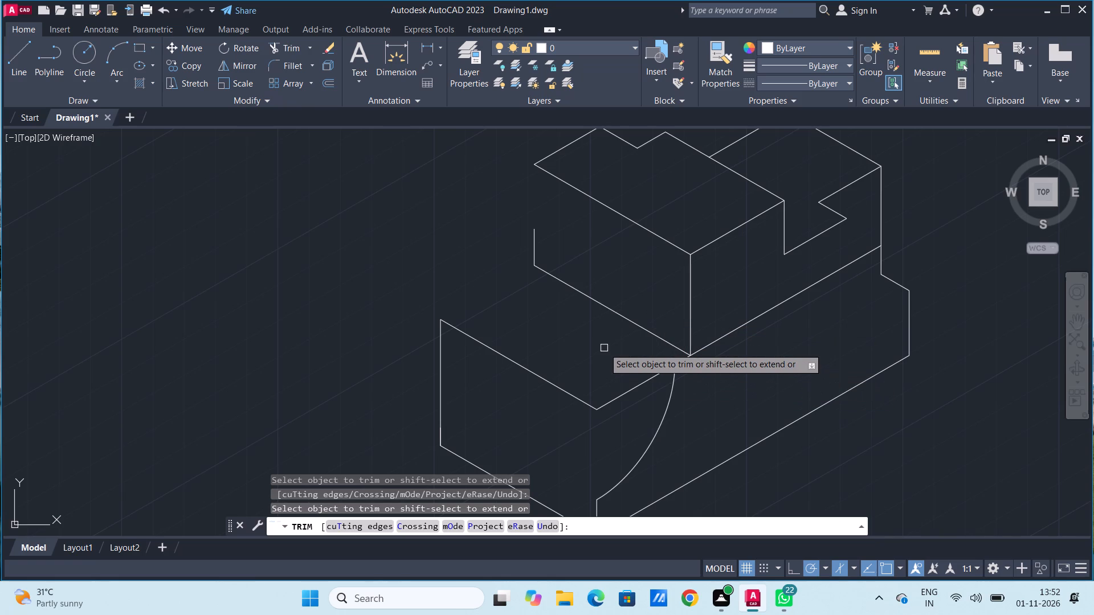
pyautogui.scroll(2, 604, 348)
pyautogui.scroll(-3, 604, 348)
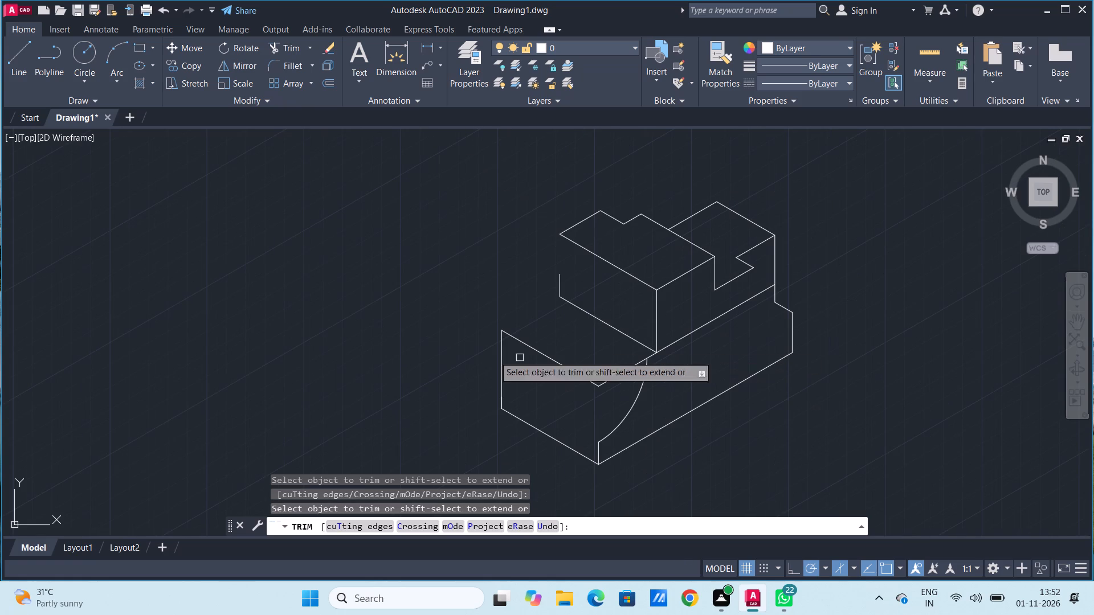
pyautogui.press('space')
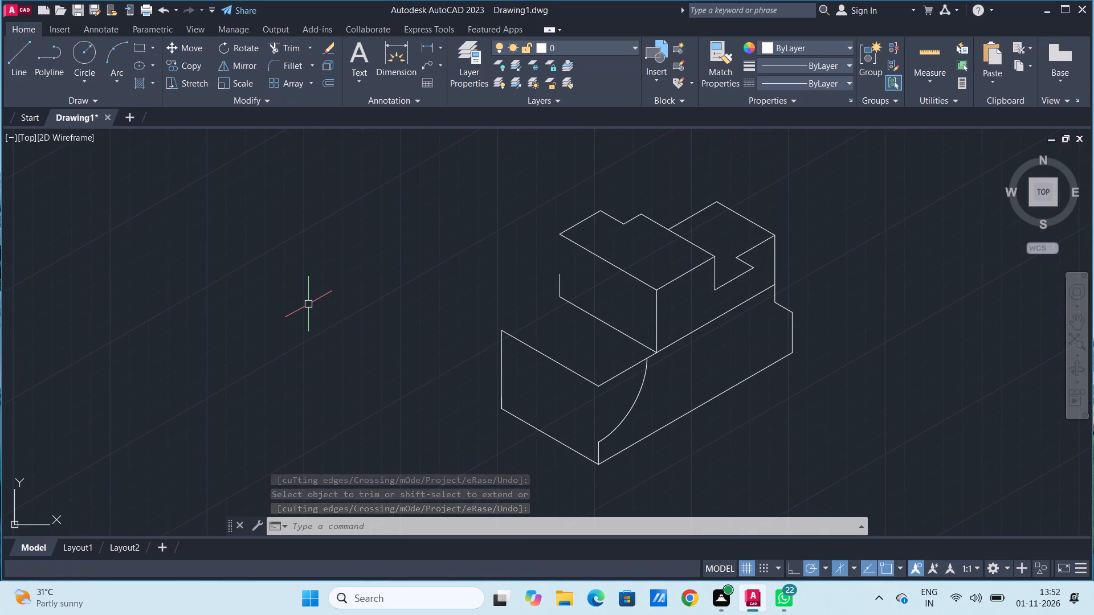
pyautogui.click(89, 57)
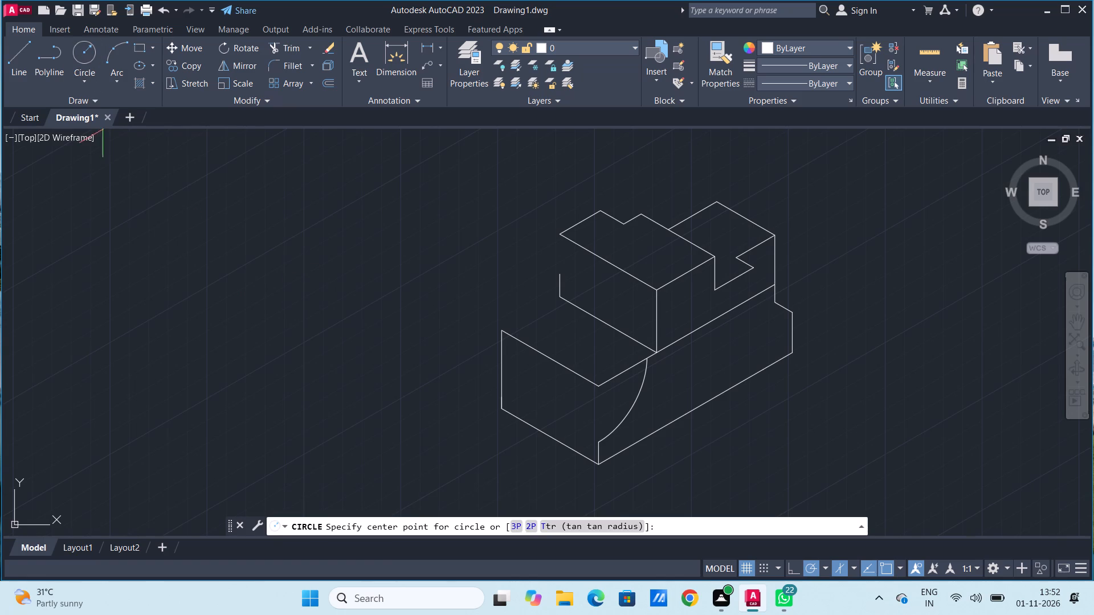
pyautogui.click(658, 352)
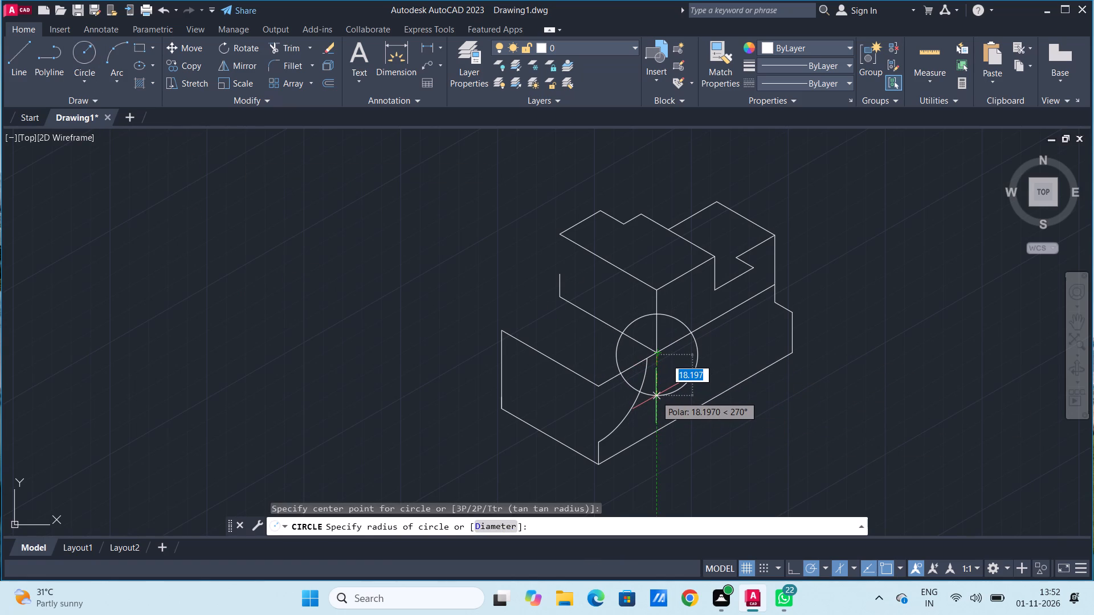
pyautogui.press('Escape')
# Draw a radius 25 isocircle centred where the upper block's vertical front edge meets the base's top edge.
pyautogui.write('ell')
pyautogui.press('Return')
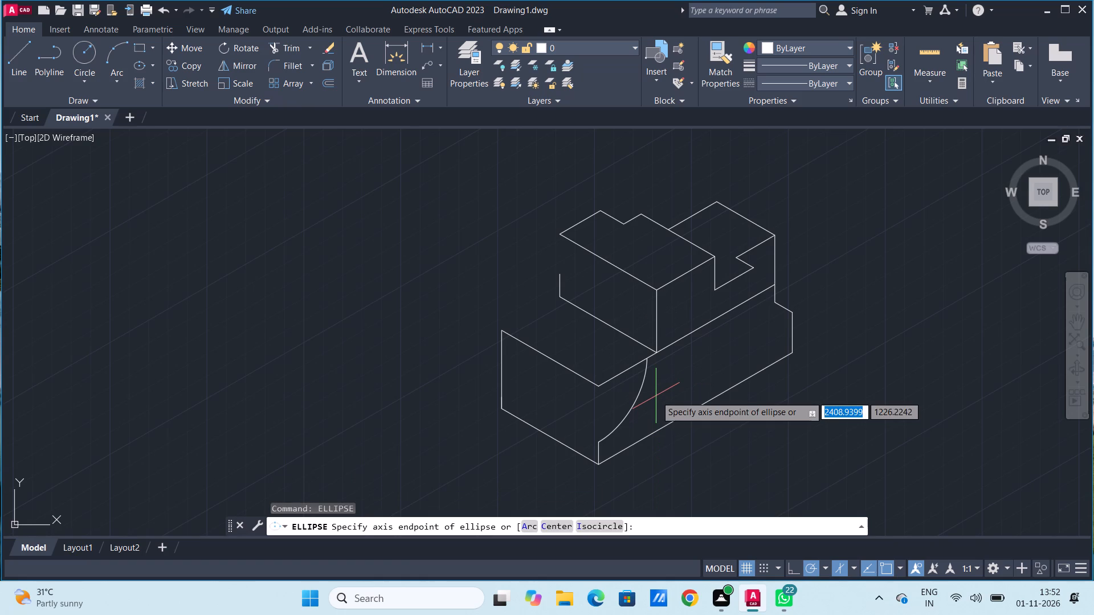
pyautogui.click(601, 523)
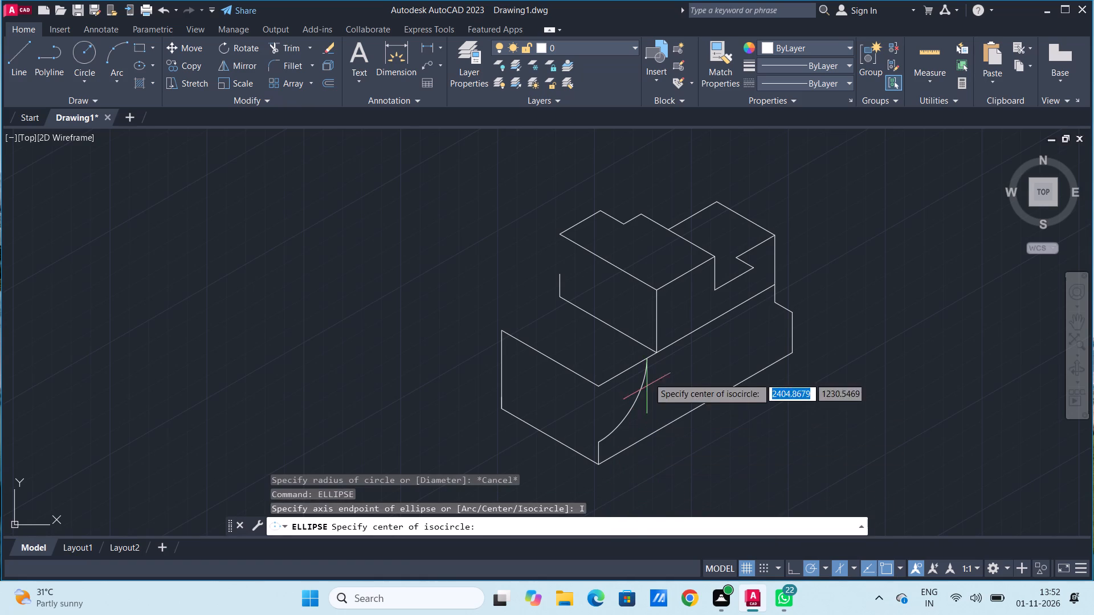
pyautogui.click(659, 352)
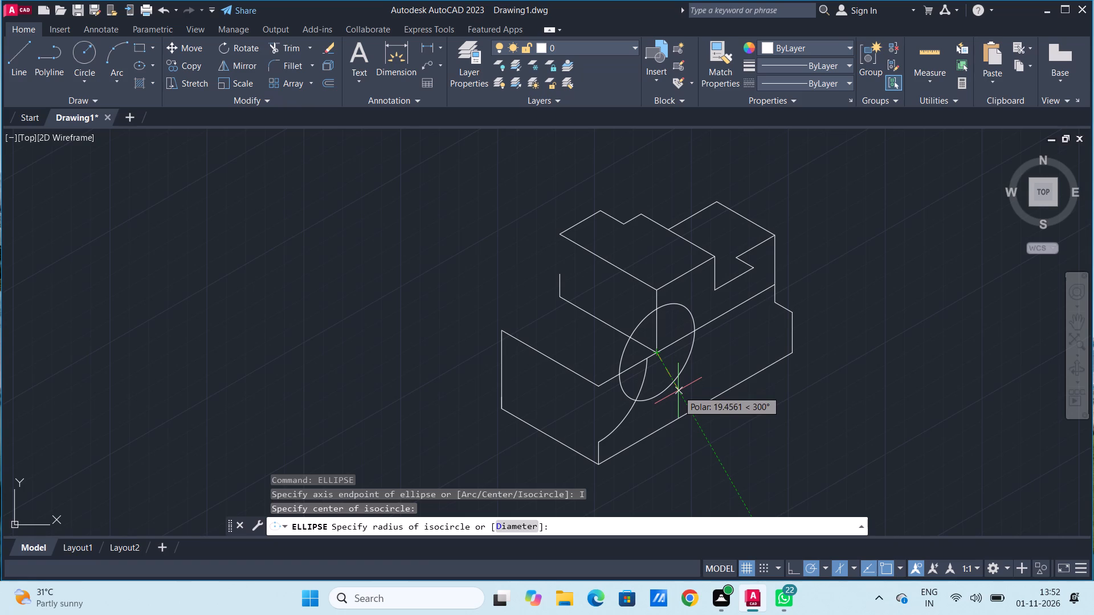
pyautogui.write('25')
pyautogui.press('Return')
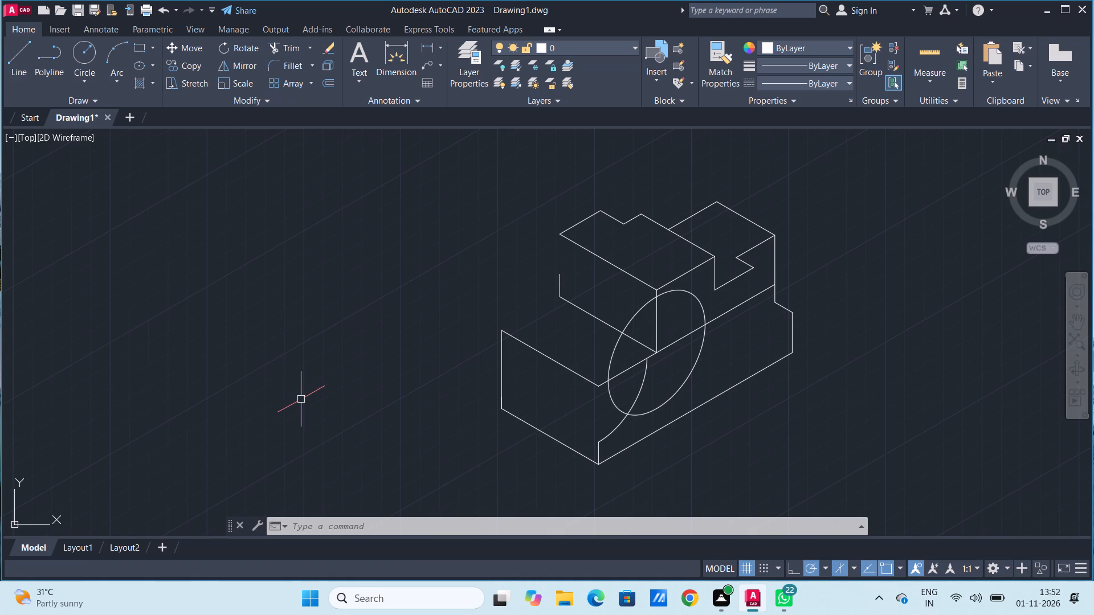
# Trim the earlier arc's upper portion inside the new isocircle, keeping only the piece below it on the front face.
pyautogui.scroll(1, 301, 399)
pyautogui.scroll(-2, 301, 399)
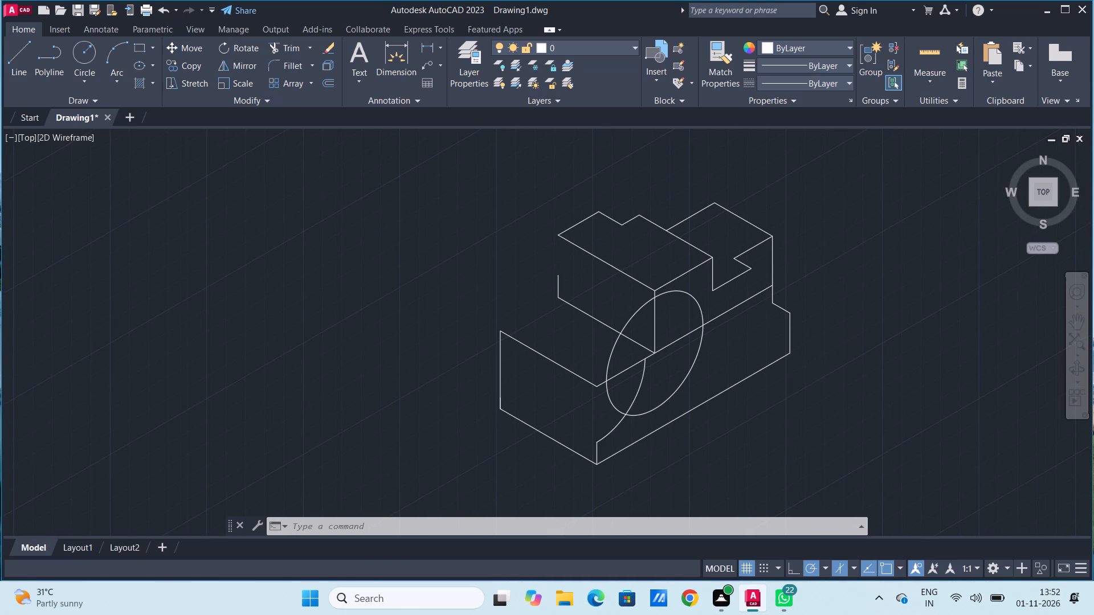
pyautogui.click(293, 40)
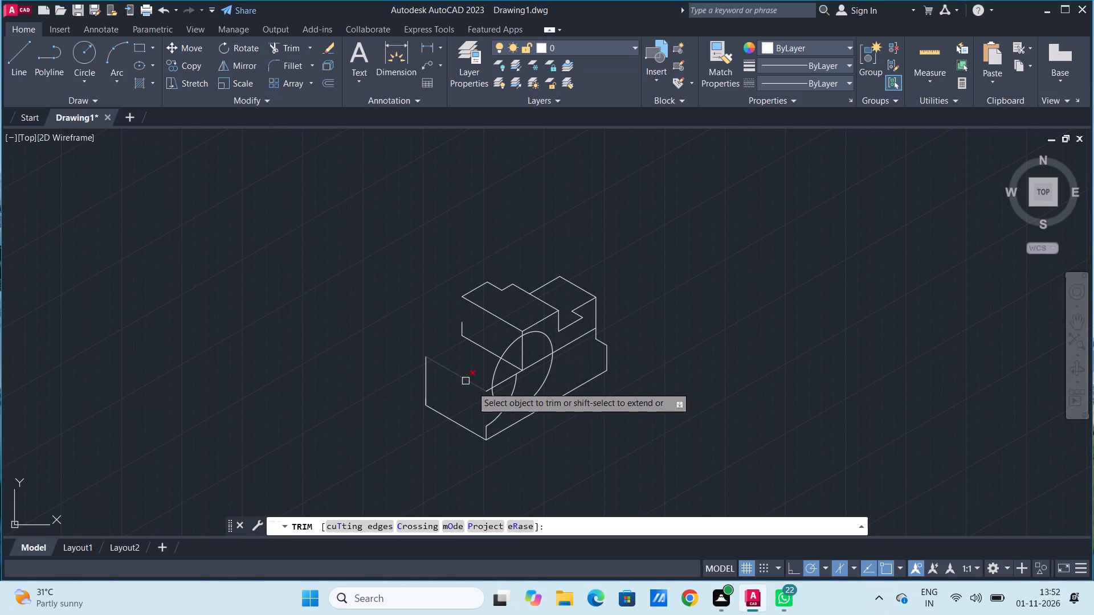
pyautogui.click(515, 388)
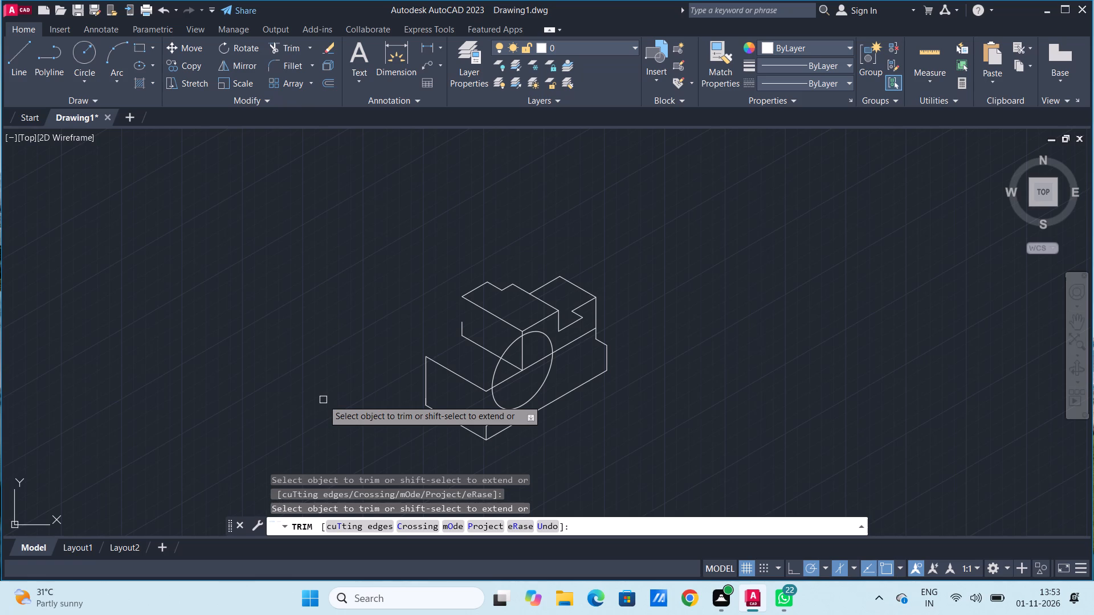
pyautogui.press('space')
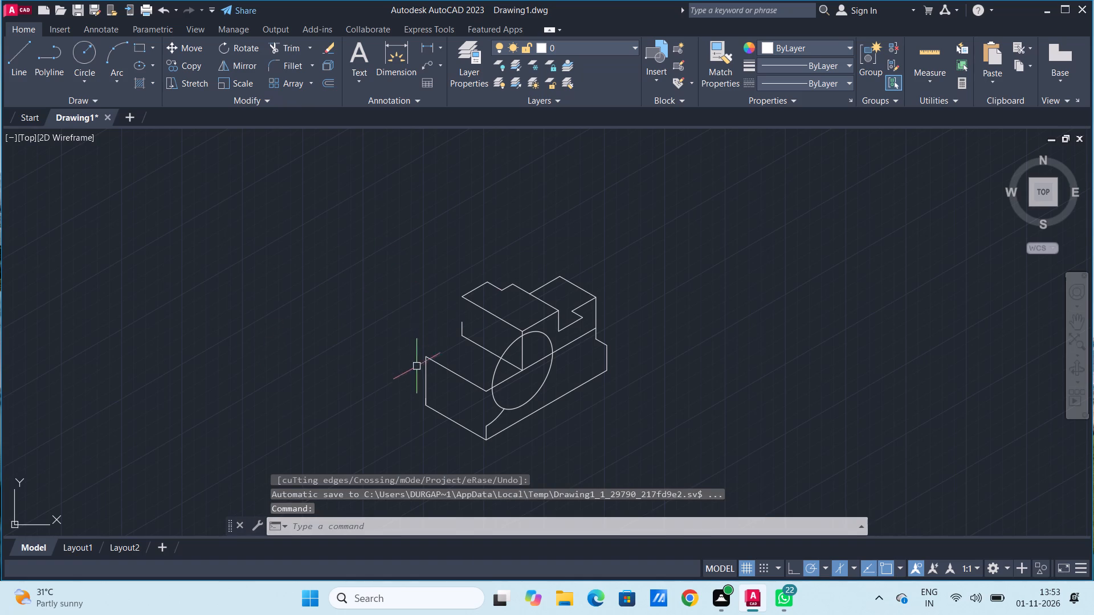
pyautogui.scroll(-2, 417, 375)
pyautogui.scroll(2, 411, 375)
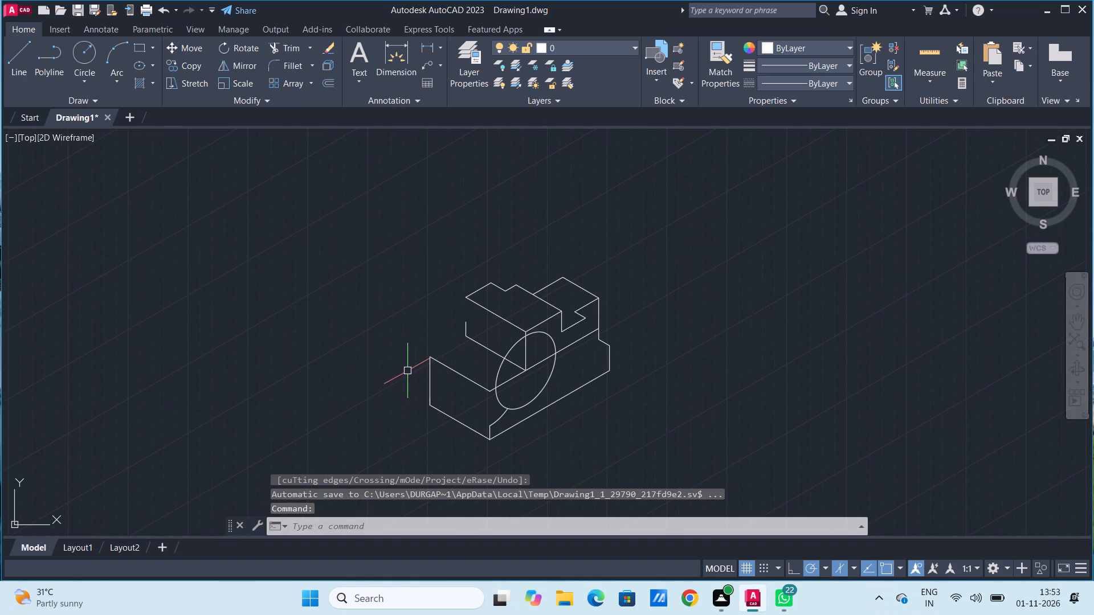
pyautogui.press('Escape')
pyautogui.press('Escape')
pyautogui.press('Escape')
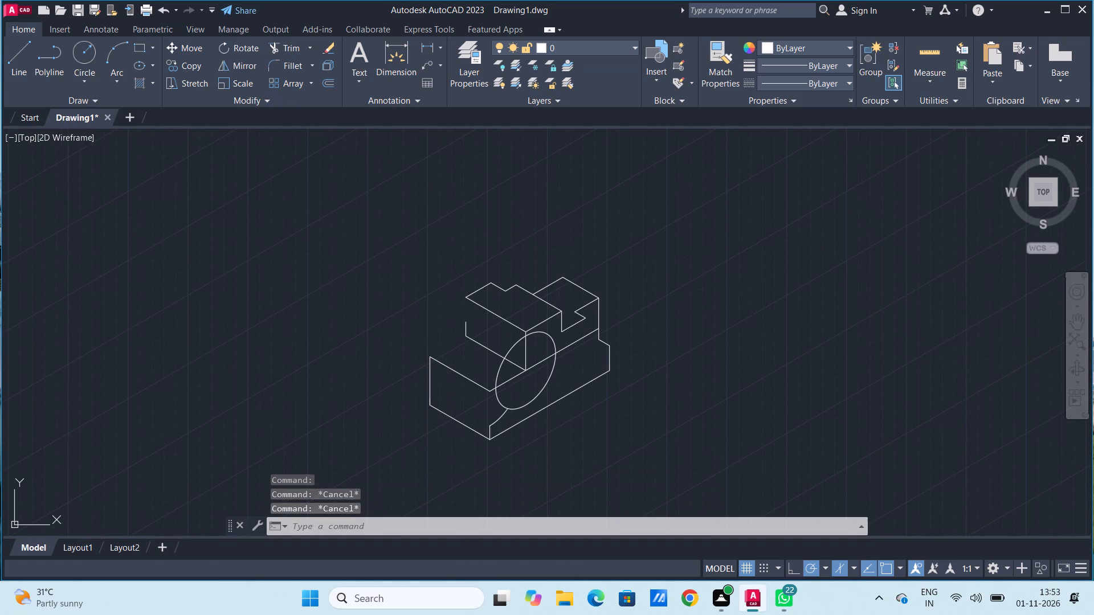
# Copy the short trimmed arc 9 units at 150° across the base's left face, using its lower endpoint as the base point.
pyautogui.scroll(-2, 407, 371)
pyautogui.scroll(3, 381, 374)
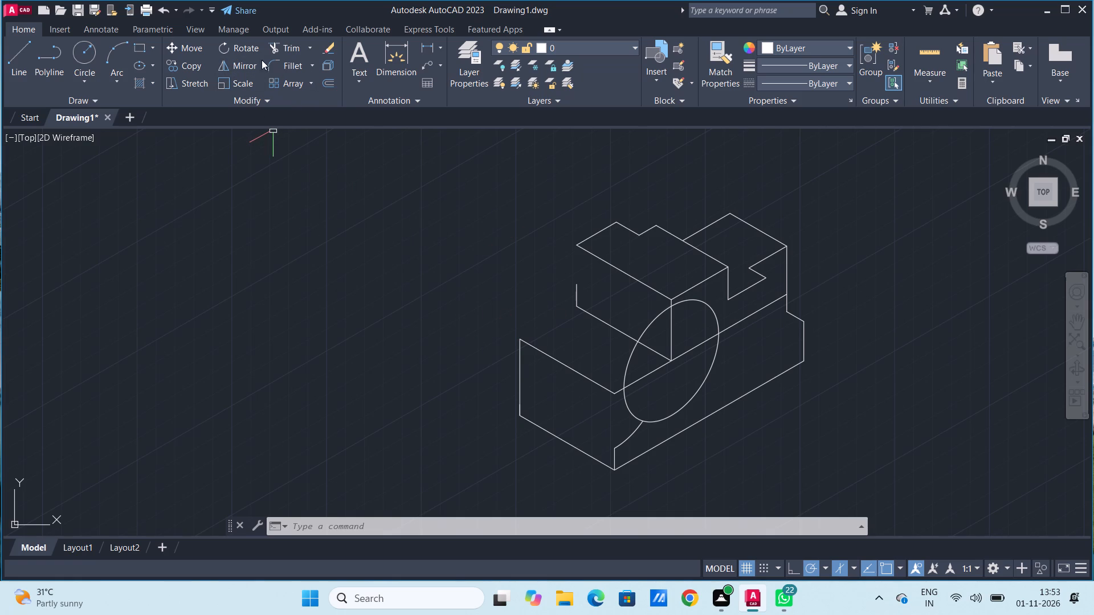
pyautogui.click(187, 68)
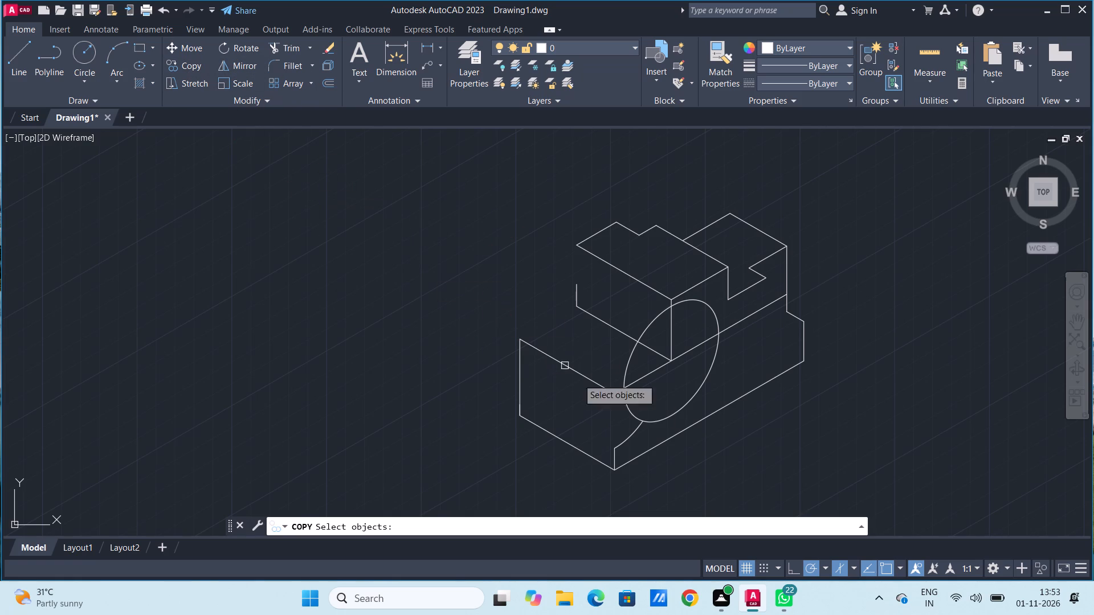
pyautogui.click(628, 442)
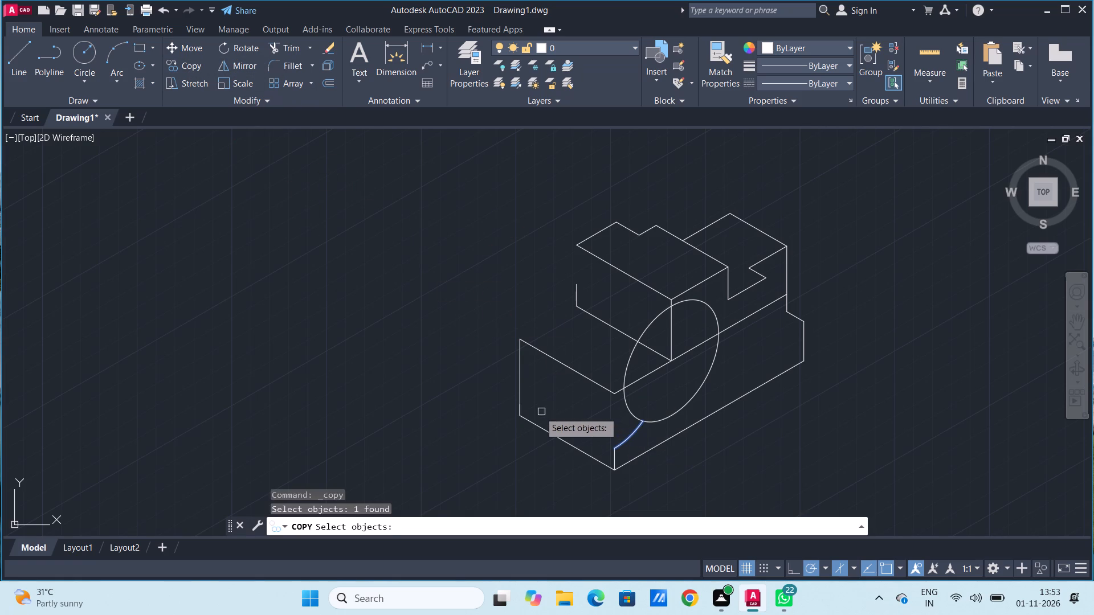
pyautogui.press('Return')
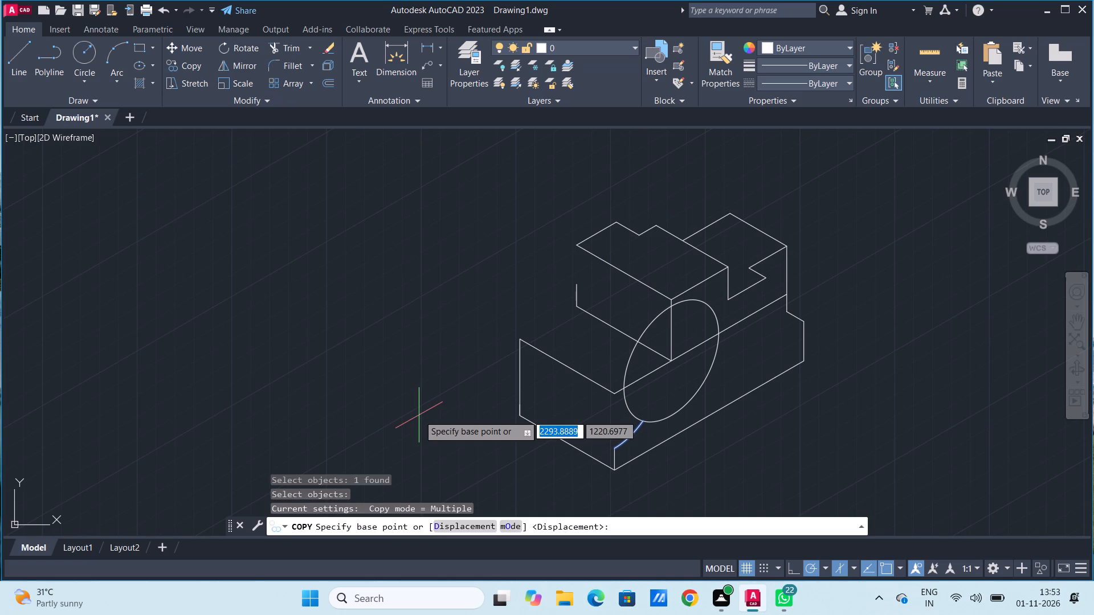
pyautogui.click(614, 446)
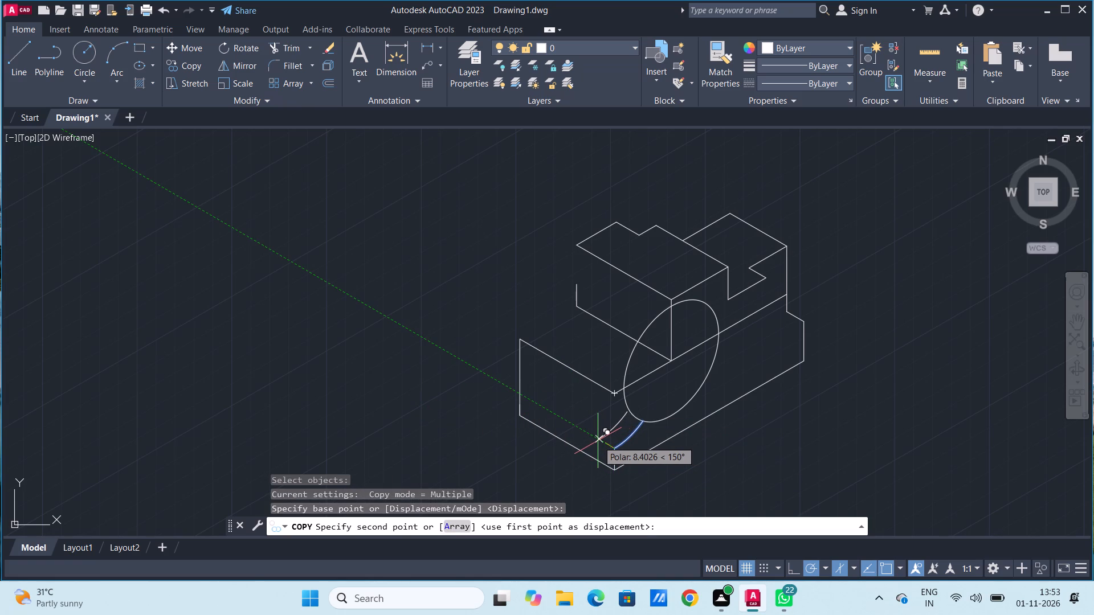
pyautogui.press('9')
pyautogui.press('Return')
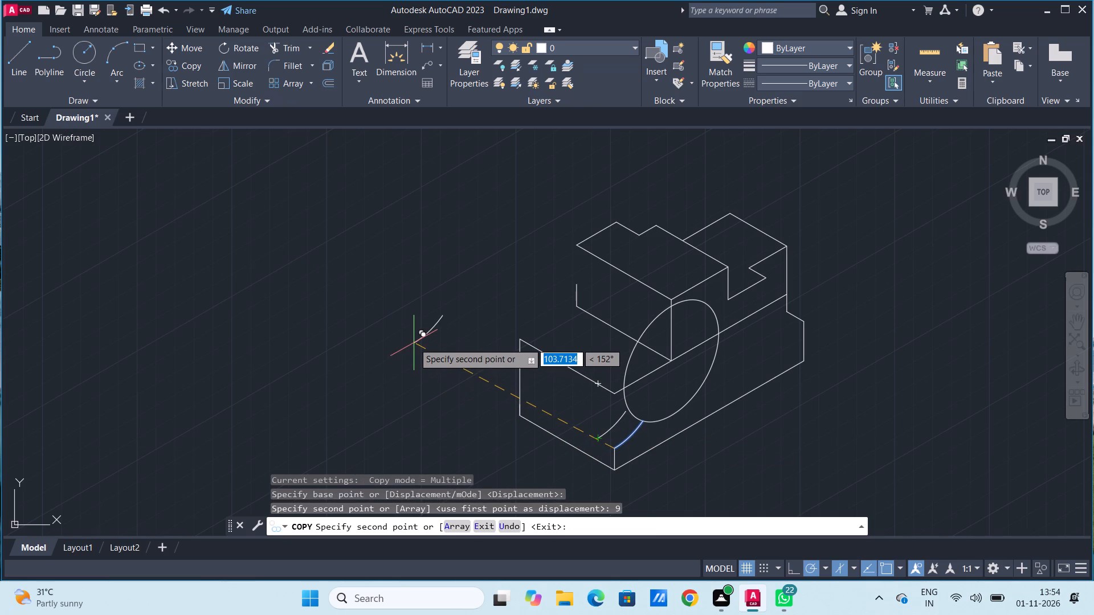
pyautogui.press('space')
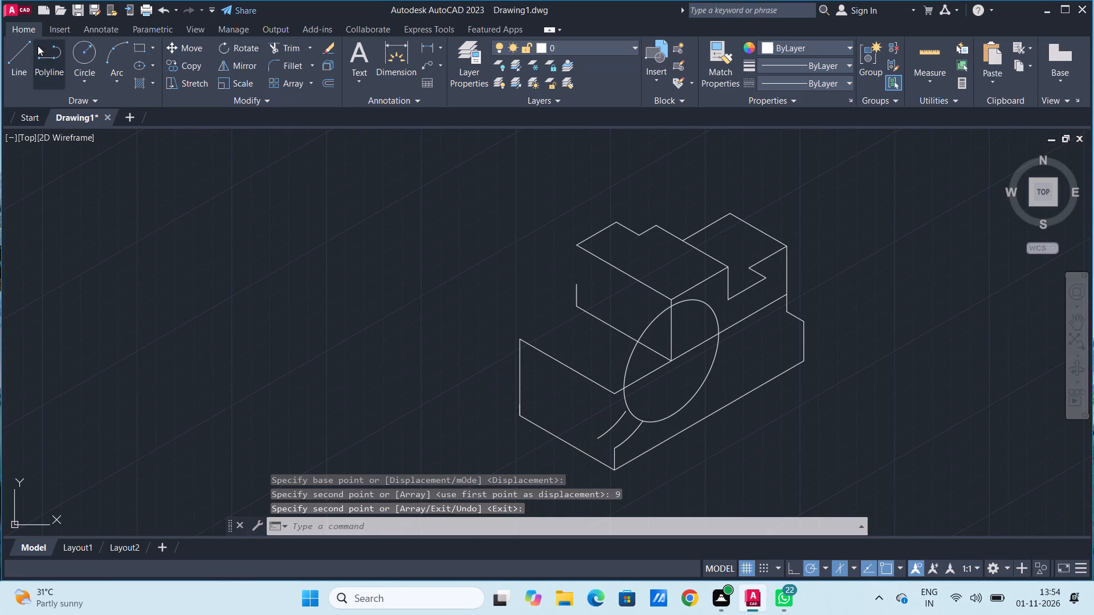
# Draw a vertical line from the copied arc's lower end down past the base's lower left edge.
pyautogui.click(30, 55)
pyautogui.scroll(4, 461, 267)
pyautogui.scroll(-3, 611, 376)
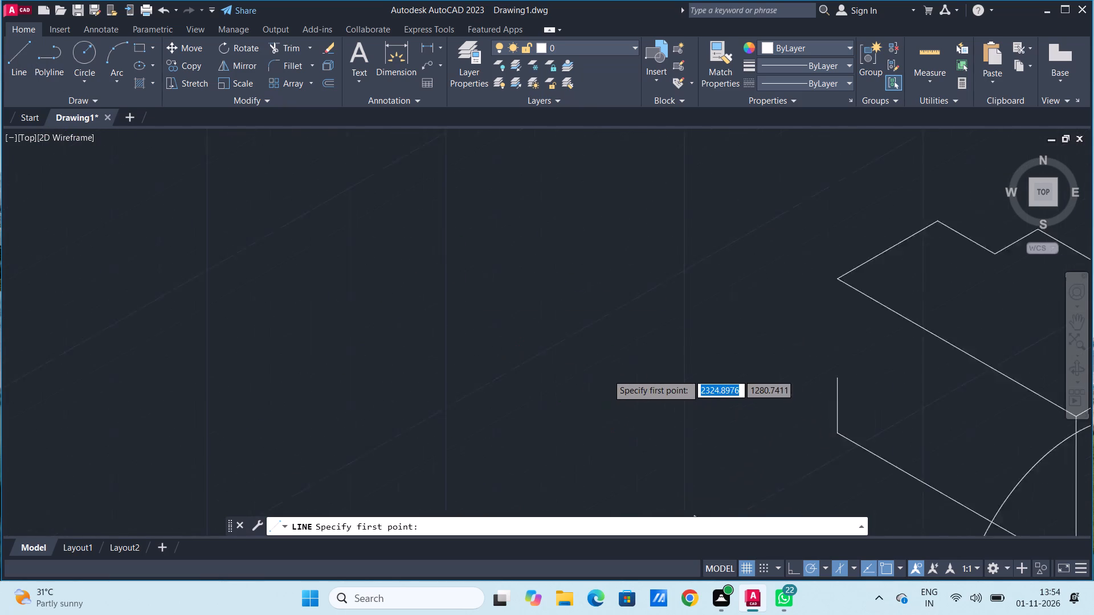
pyautogui.scroll(-4, 603, 371)
pyautogui.scroll(4, 639, 416)
pyautogui.scroll(2, 585, 363)
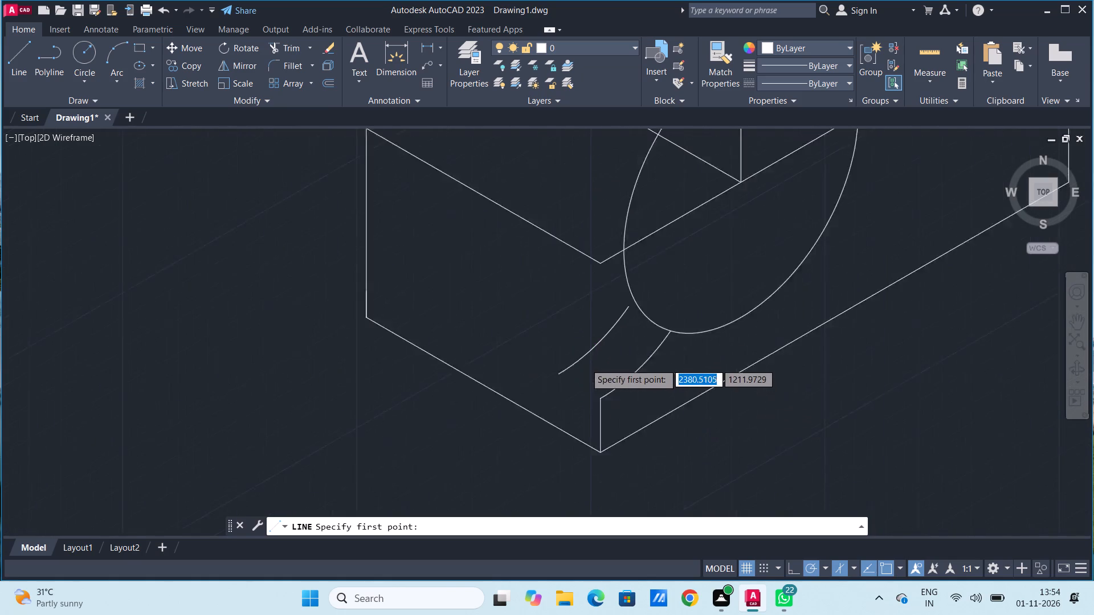
pyautogui.click(543, 383)
pyautogui.scroll(1, 533, 454)
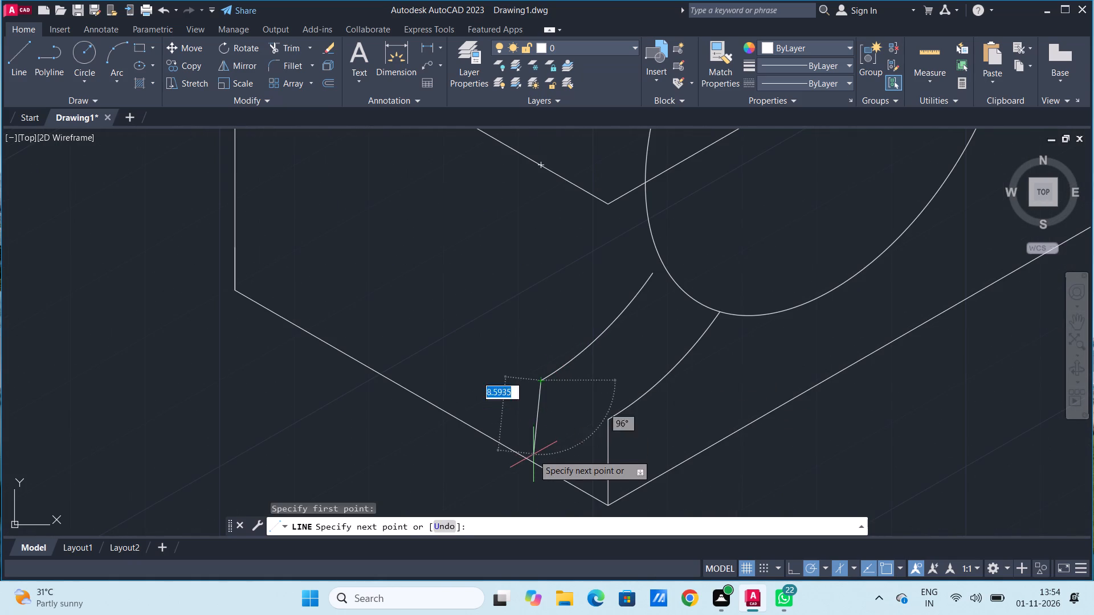
pyautogui.scroll(2, 533, 454)
pyautogui.scroll(-5, 533, 454)
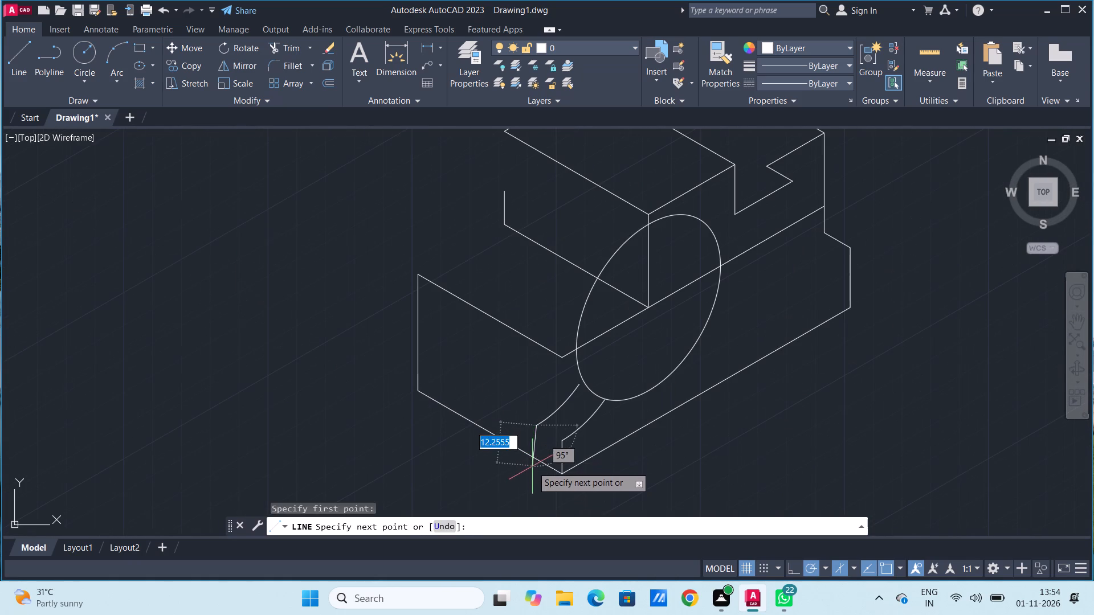
pyautogui.click(534, 484)
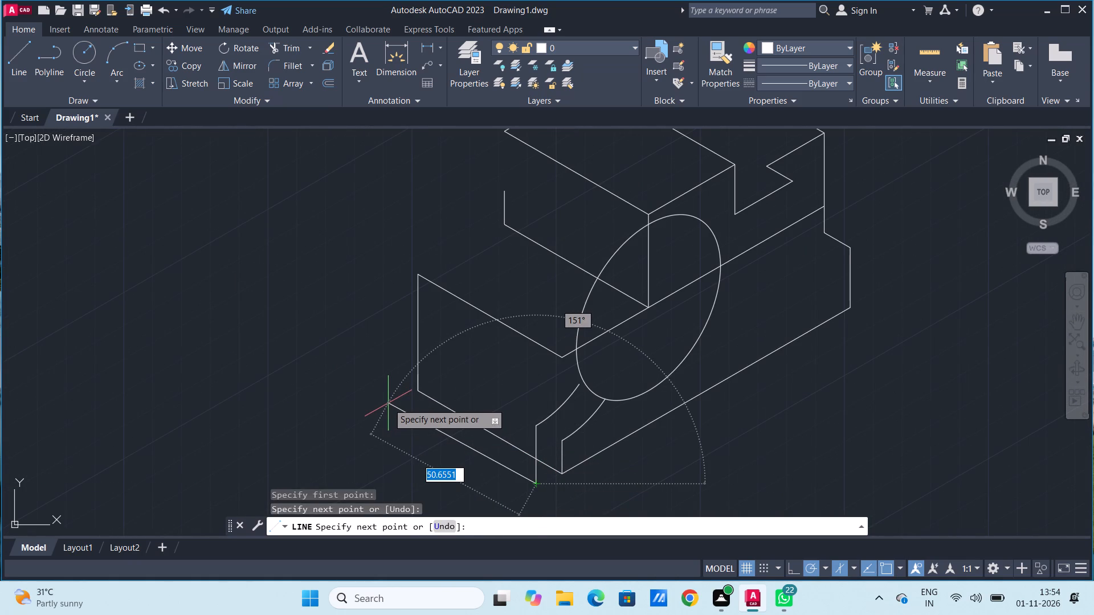
pyautogui.press('space')
# Trim the new vertical line's end that extends below the base's lower left edge.
pyautogui.scroll(2, 381, 372)
pyautogui.scroll(-1, 381, 372)
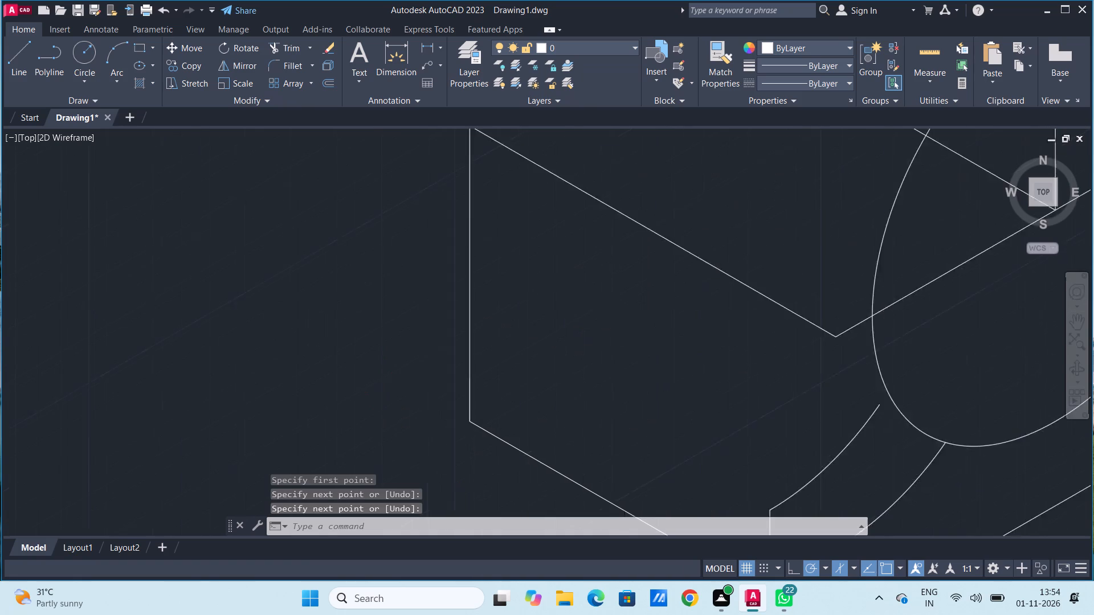
pyautogui.scroll(-2, 381, 372)
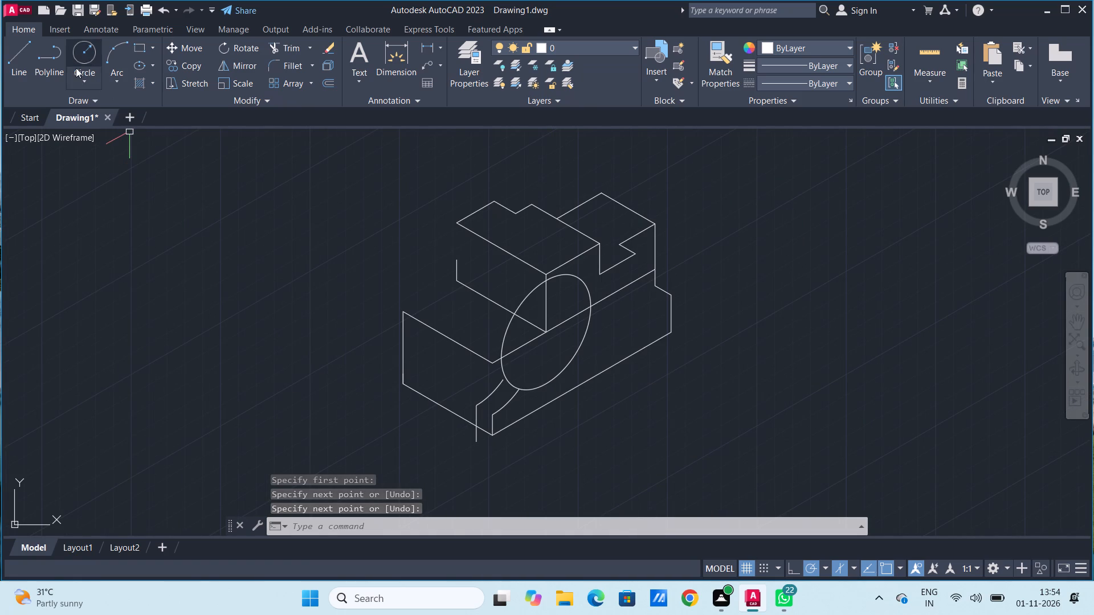
pyautogui.click(284, 47)
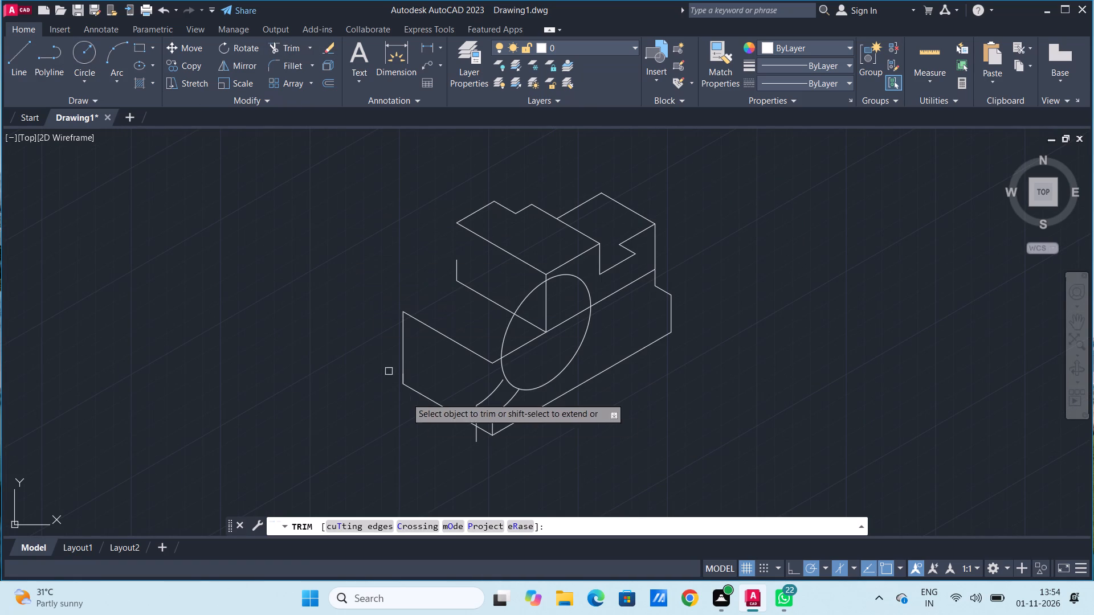
pyautogui.click(476, 441)
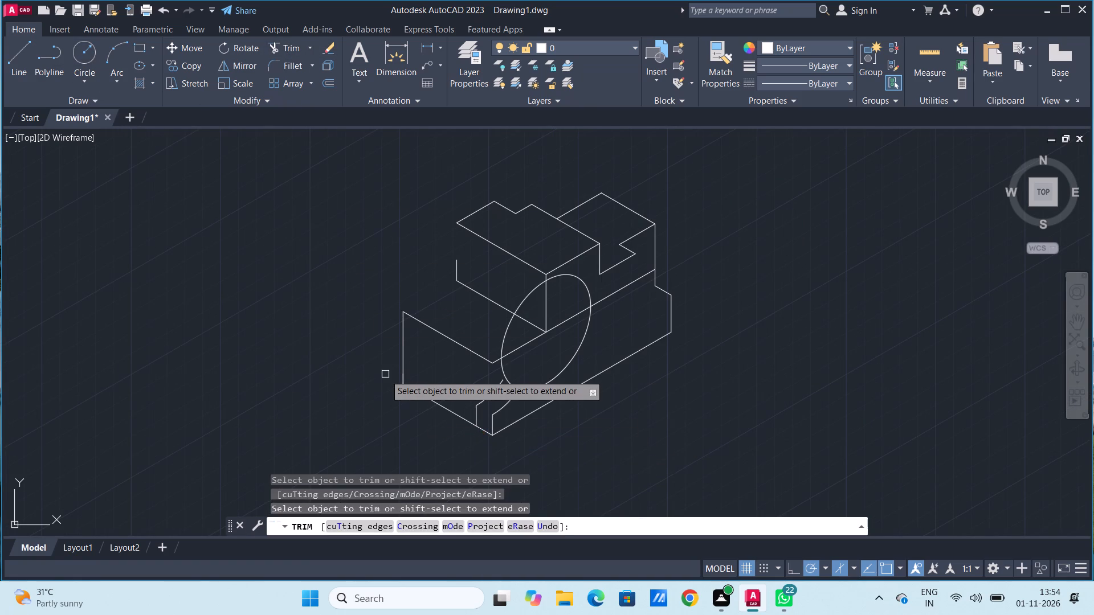
pyautogui.scroll(-1, 386, 375)
pyautogui.scroll(2, 386, 374)
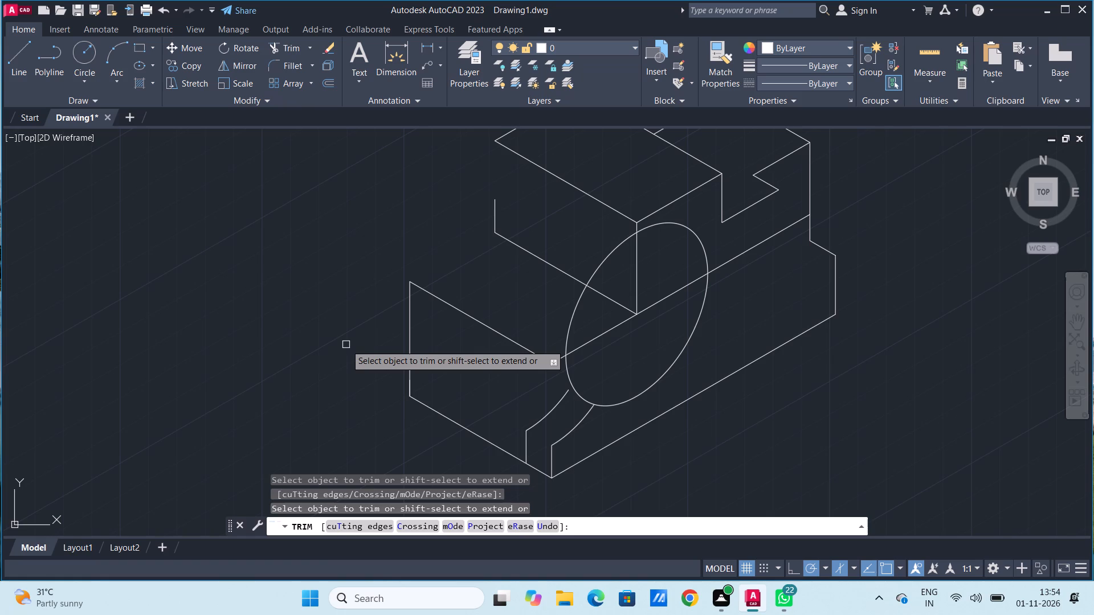
pyautogui.press('space')
pyautogui.press('Escape')
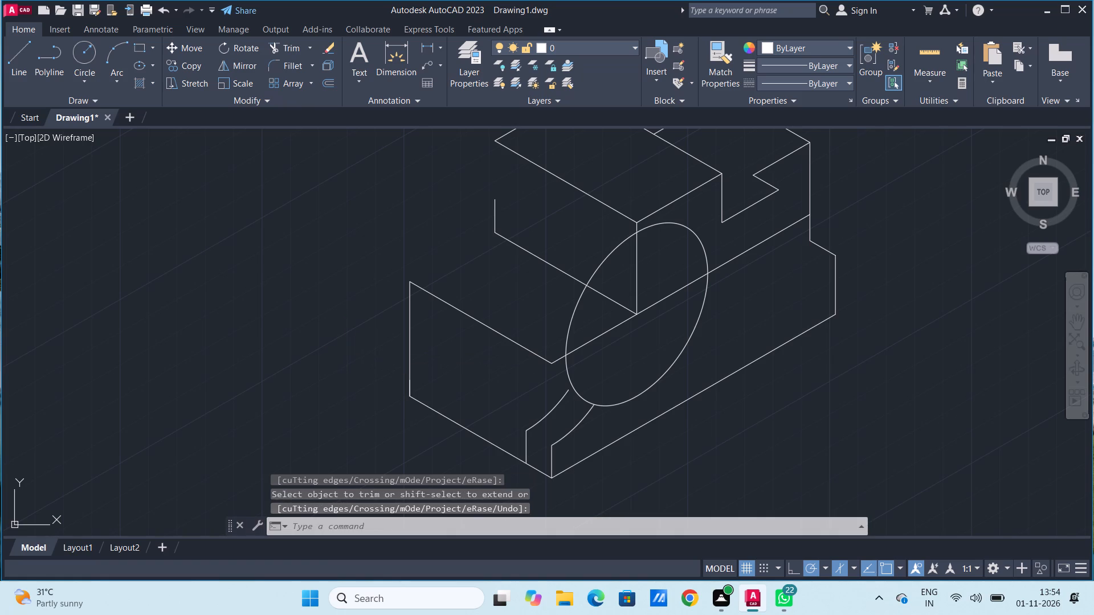
pyautogui.press('Escape')
pyautogui.press('Escape')
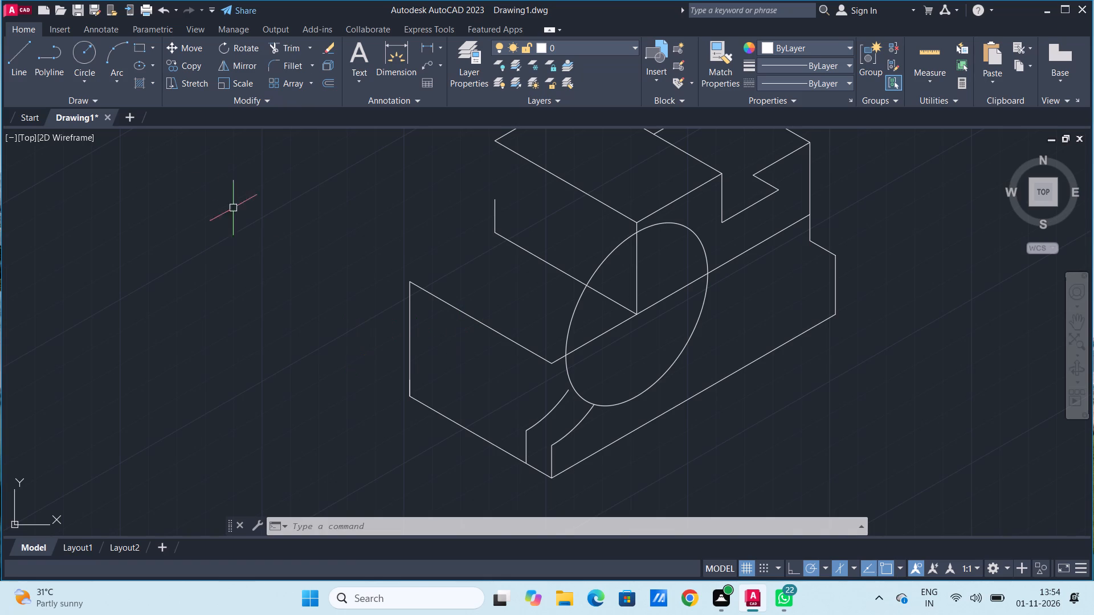
# Draw a 5-unit line at 0° from the copied arc's upper end, followed by a connected 5-unit segment at 150°.
pyautogui.click(28, 68)
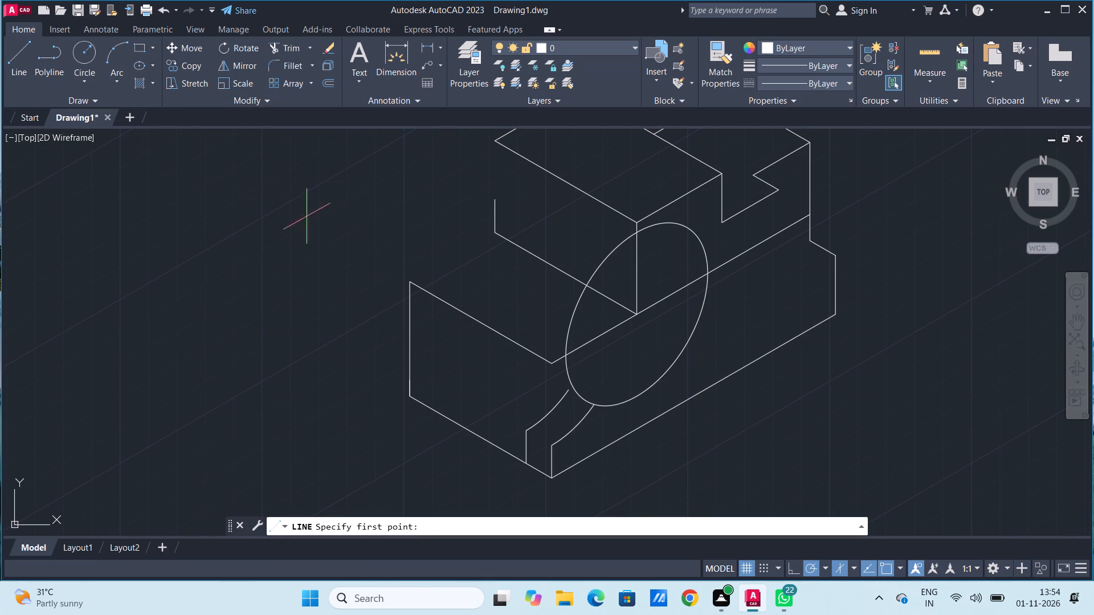
pyautogui.scroll(2, 555, 395)
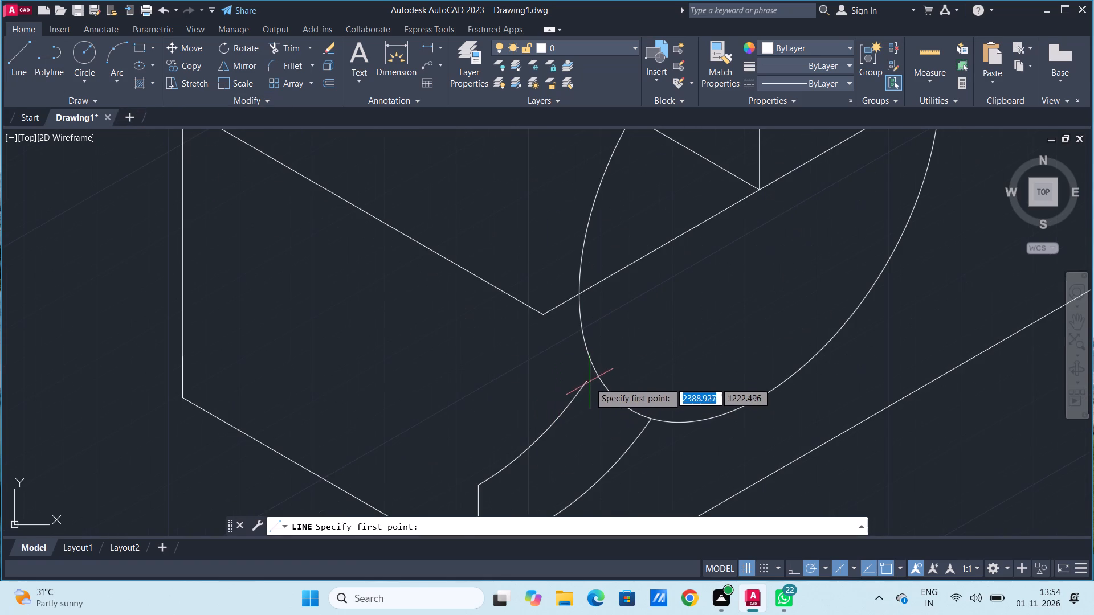
pyautogui.click(585, 383)
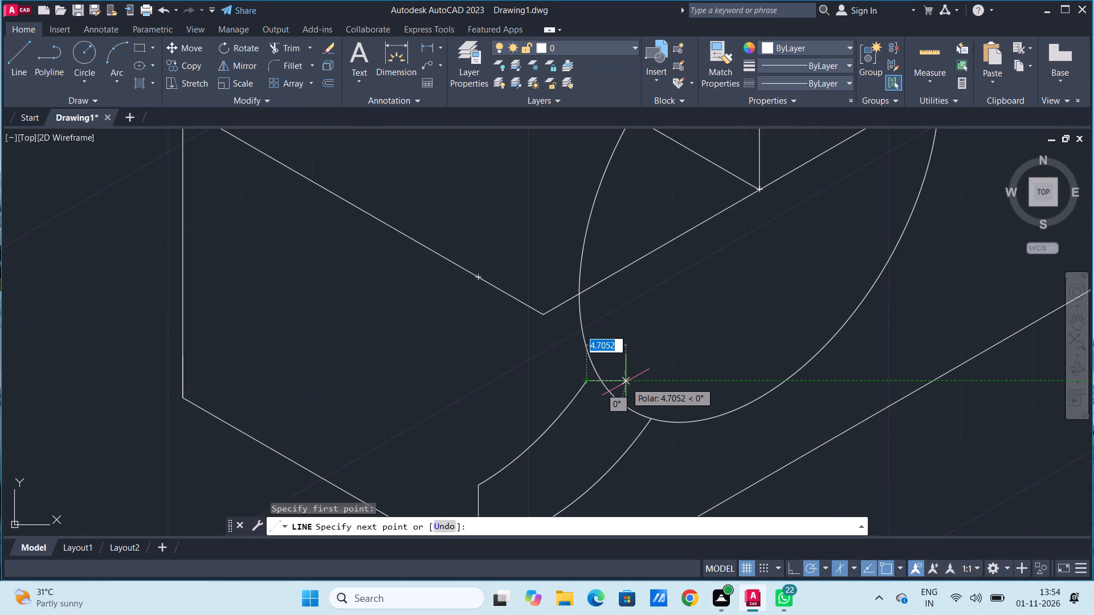
pyautogui.press('5')
pyautogui.press('Return')
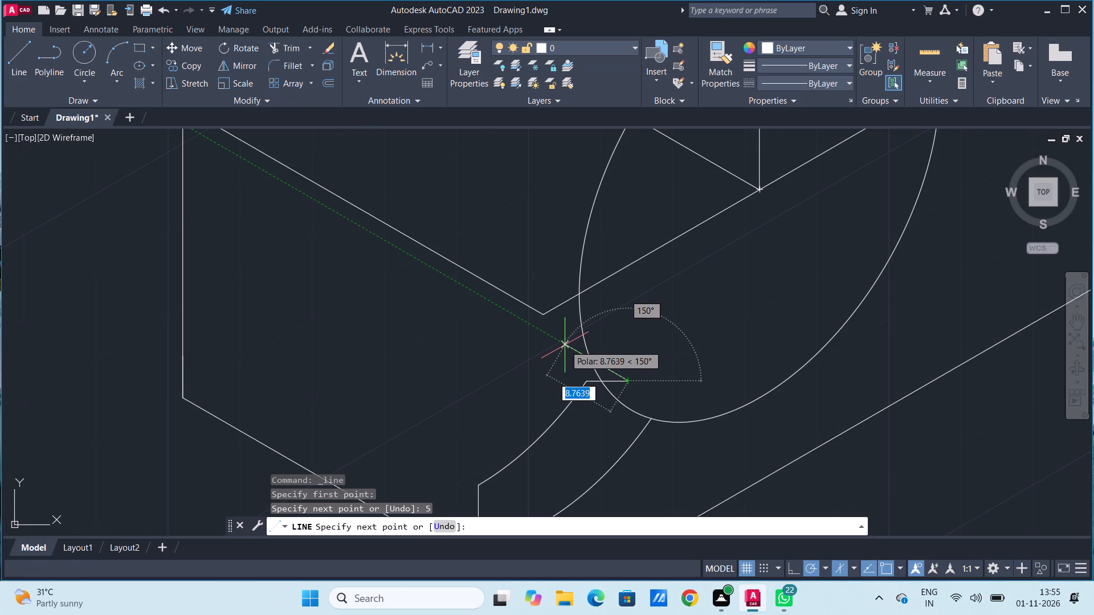
pyautogui.press('5')
pyautogui.press('Return')
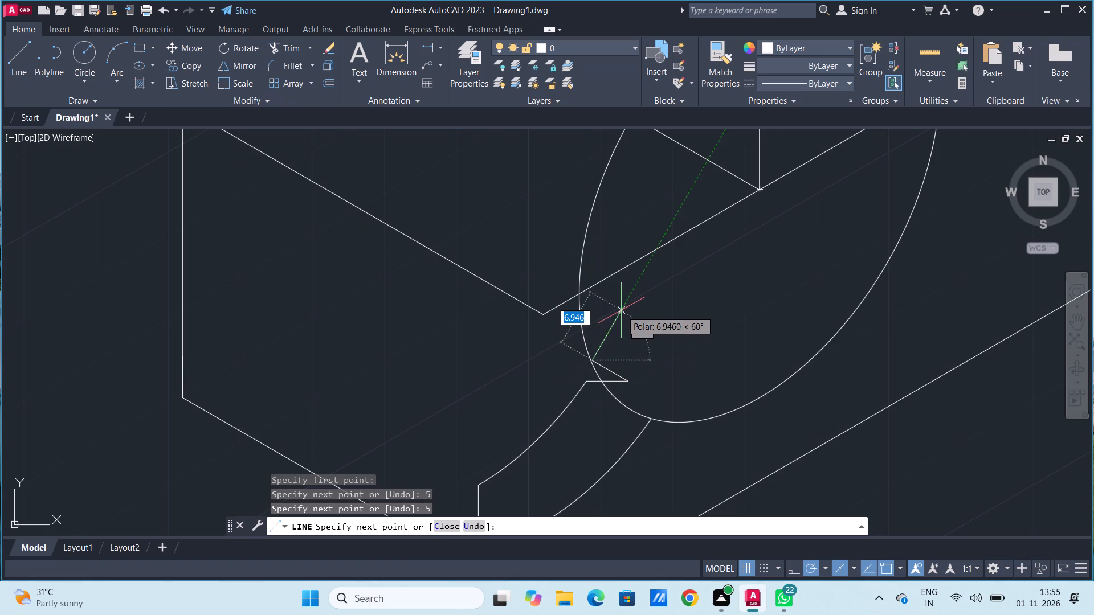
pyautogui.press('Escape')
pyautogui.press('Escape')
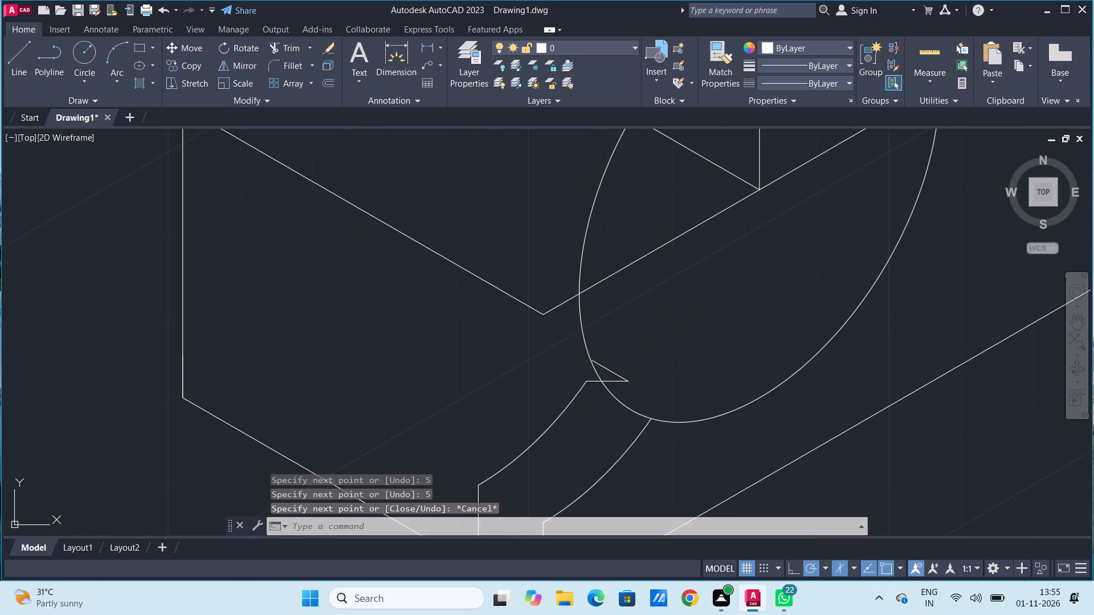
# Examine the large isometric ellipse and the short segments at the copied arc's upper end.
pyautogui.press('Escape')
pyautogui.press('Escape')
pyautogui.scroll(4, 621, 310)
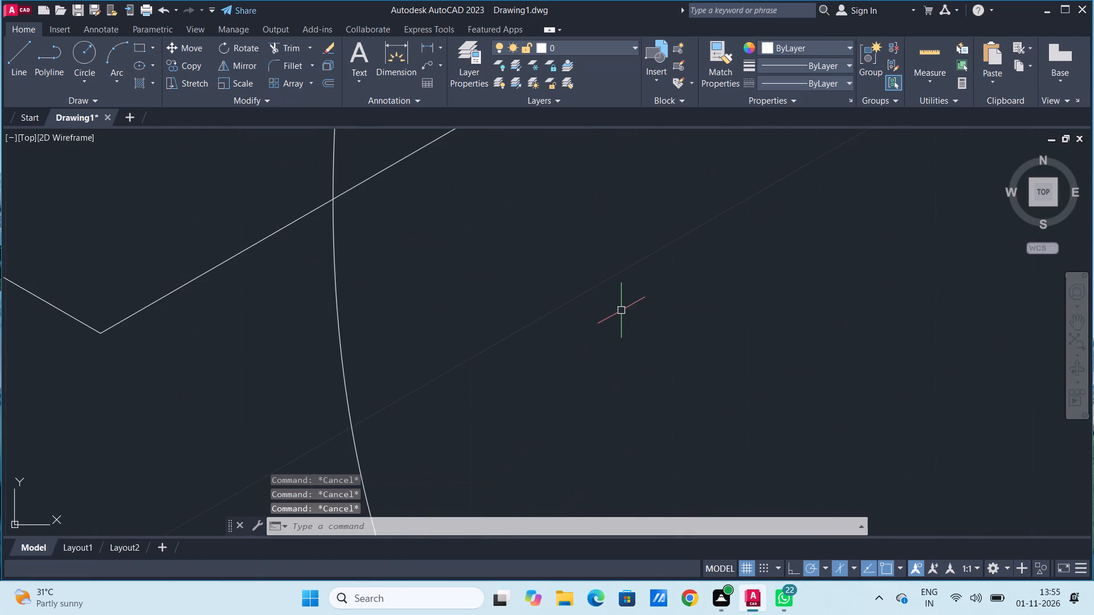
pyautogui.scroll(-6, 621, 310)
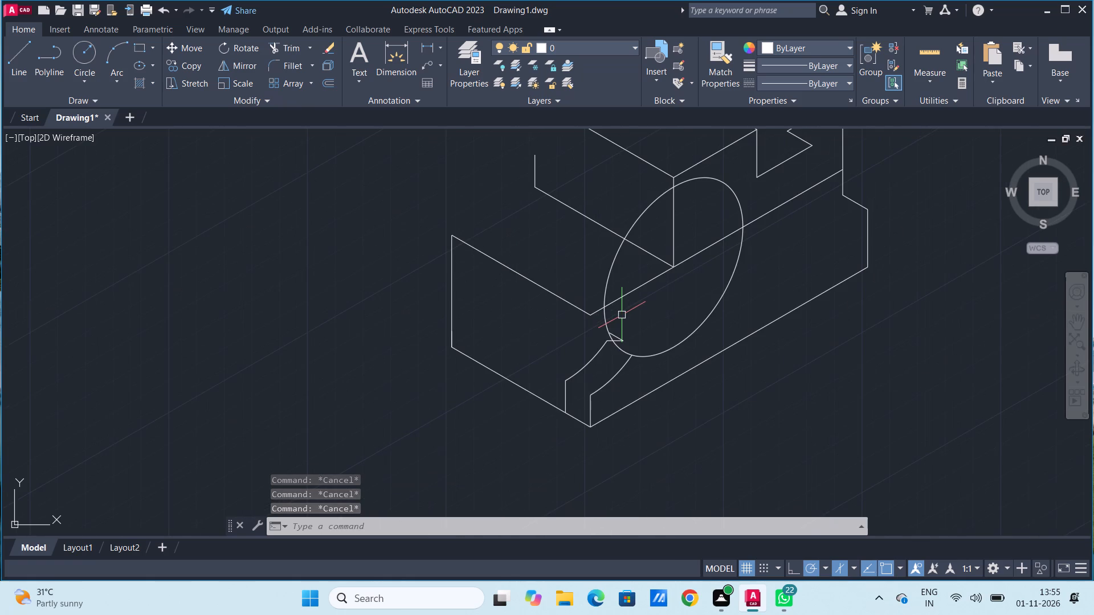
pyautogui.scroll(1, 631, 276)
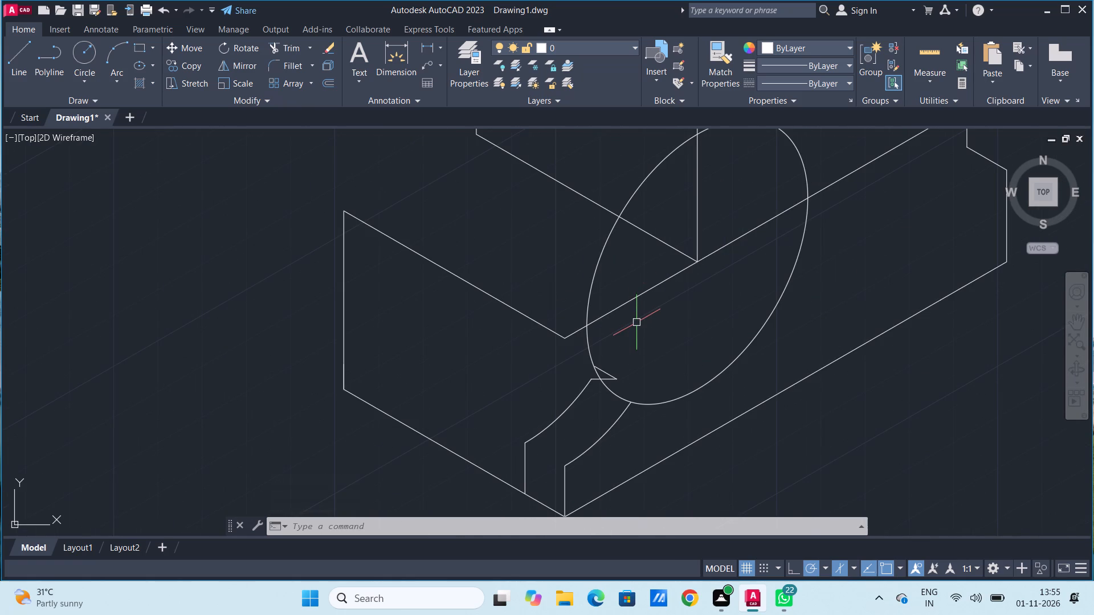
pyautogui.scroll(2, 636, 322)
pyautogui.scroll(-1, 636, 323)
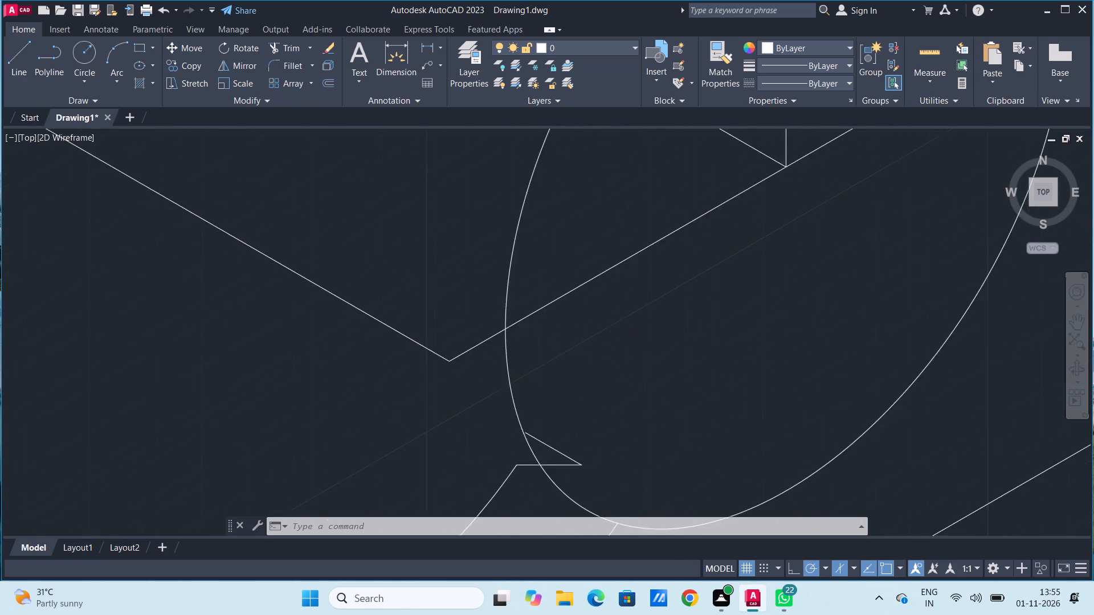
pyautogui.scroll(-3, 636, 323)
pyautogui.scroll(2, 663, 249)
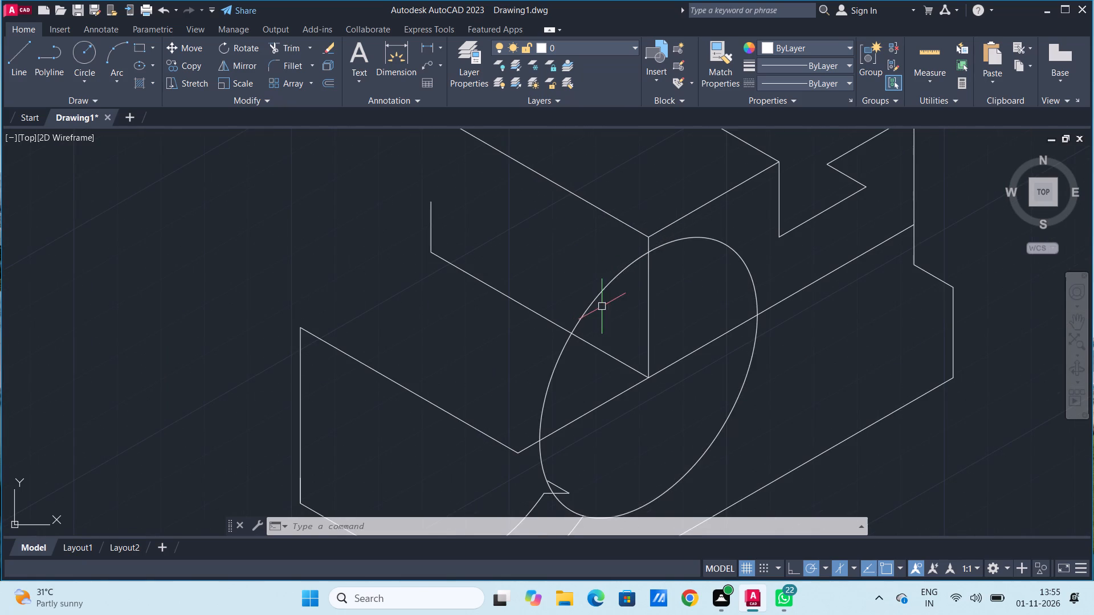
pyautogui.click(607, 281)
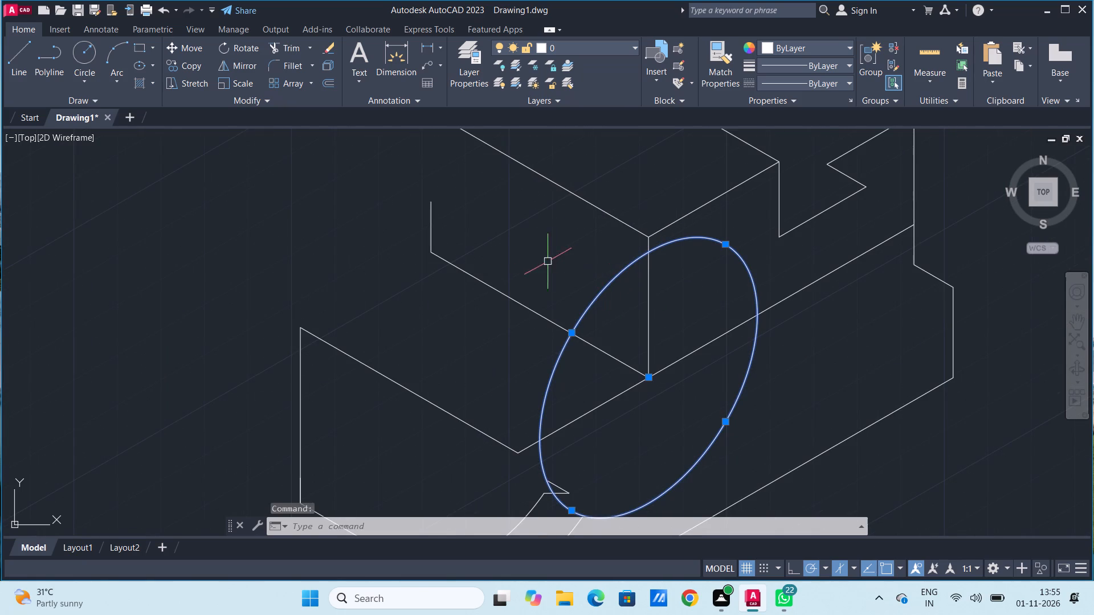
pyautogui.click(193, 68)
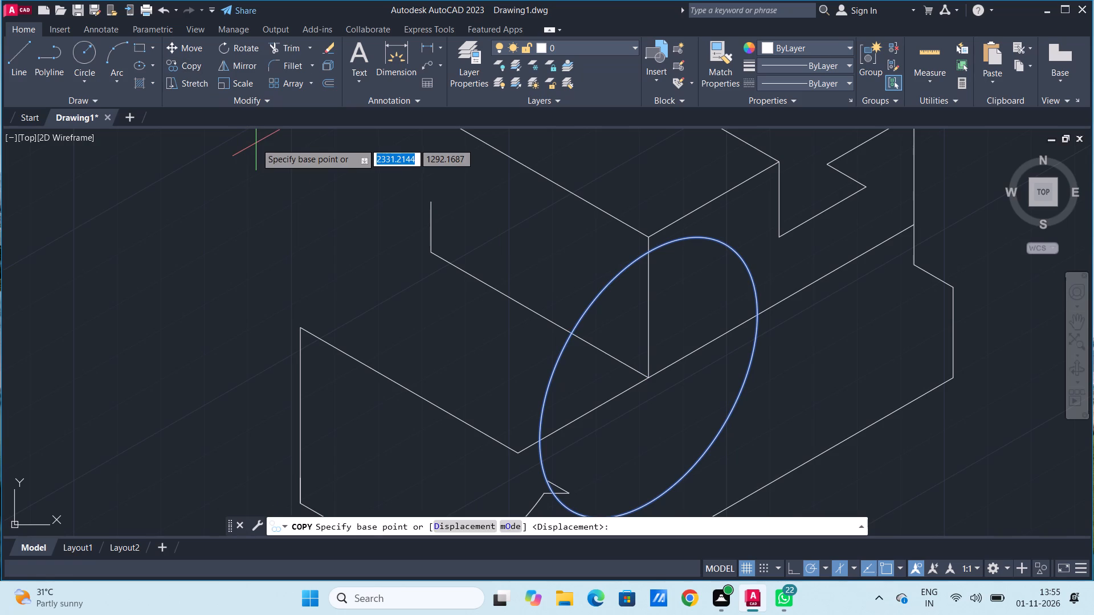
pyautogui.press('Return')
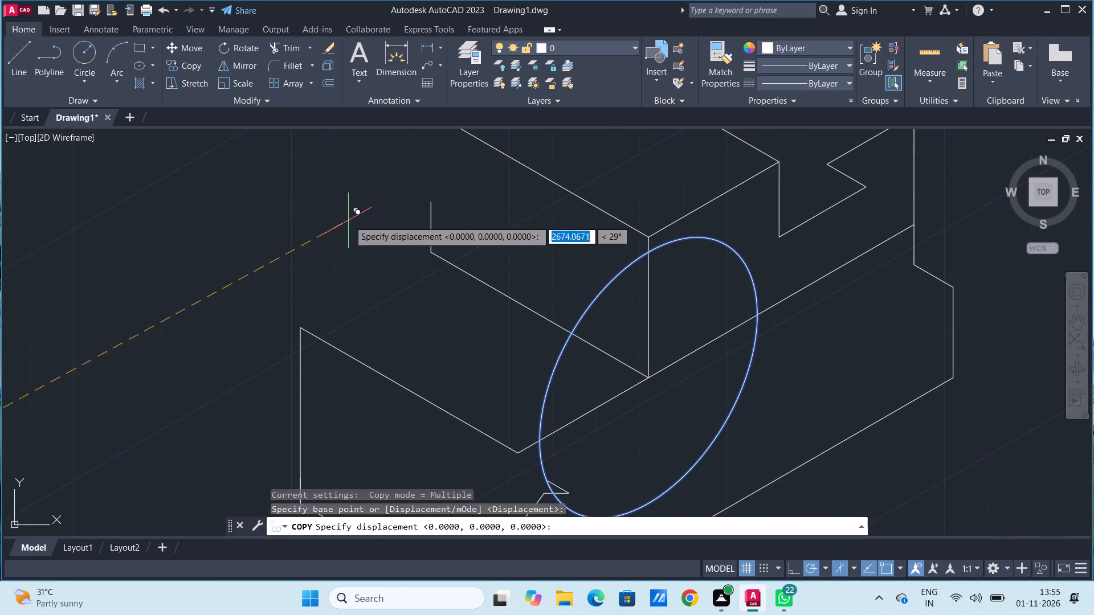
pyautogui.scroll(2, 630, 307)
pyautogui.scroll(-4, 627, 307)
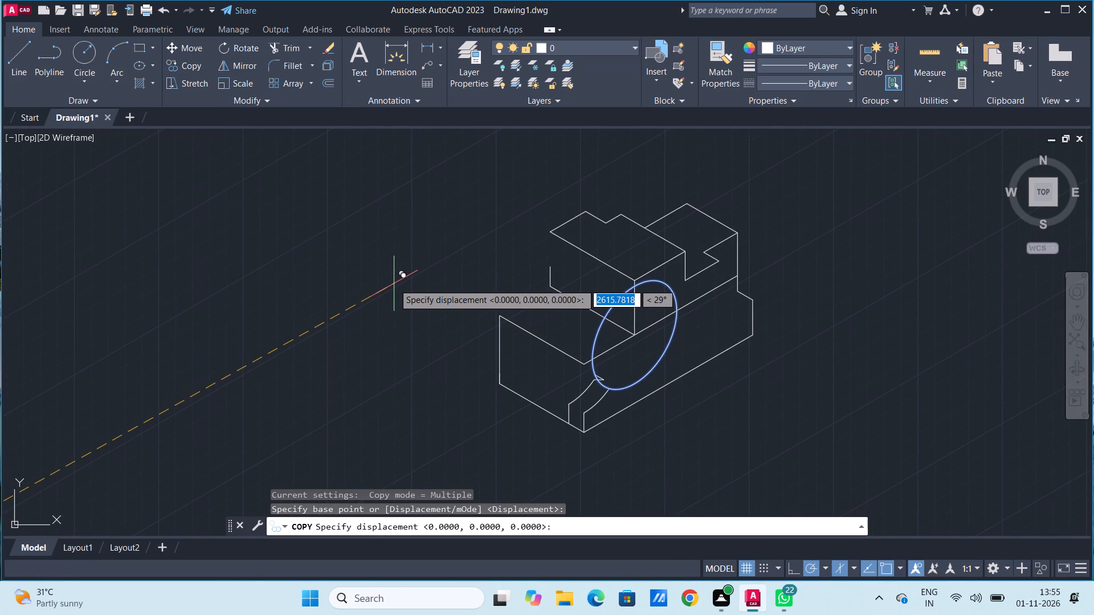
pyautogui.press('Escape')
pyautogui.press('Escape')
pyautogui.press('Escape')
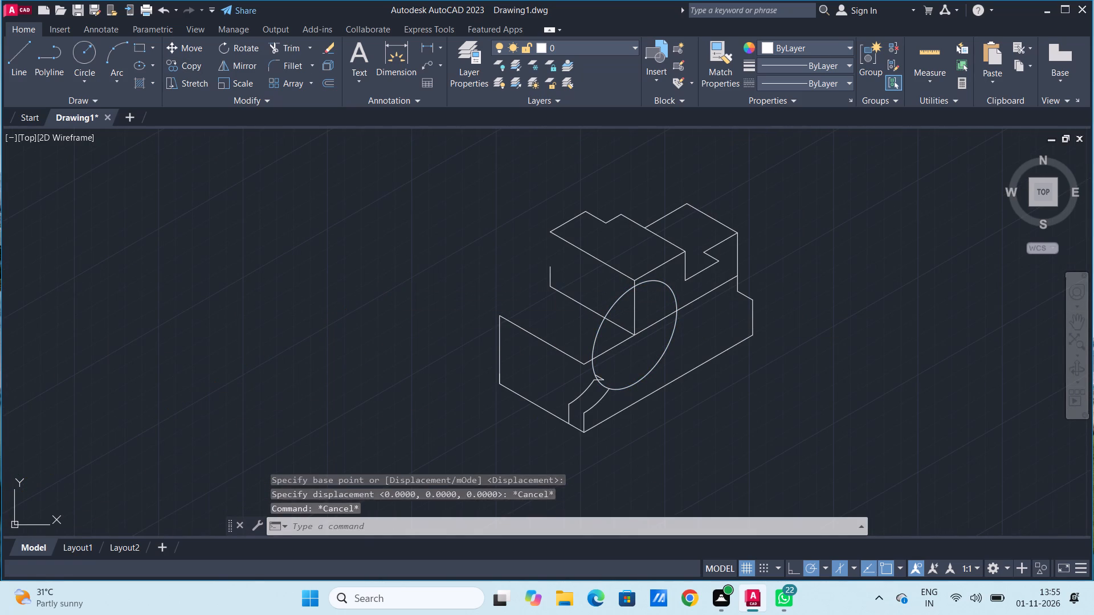
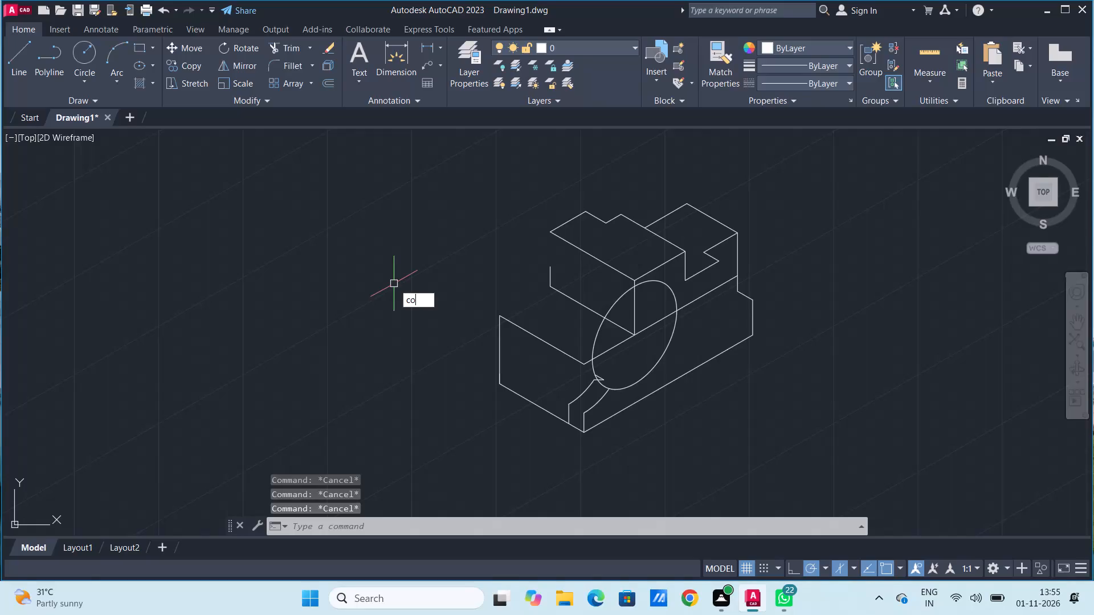
# Copy the large isometric ellipse 14 units at 150°, using the upper block's lower front corner as the base point.
pyautogui.press('Return')
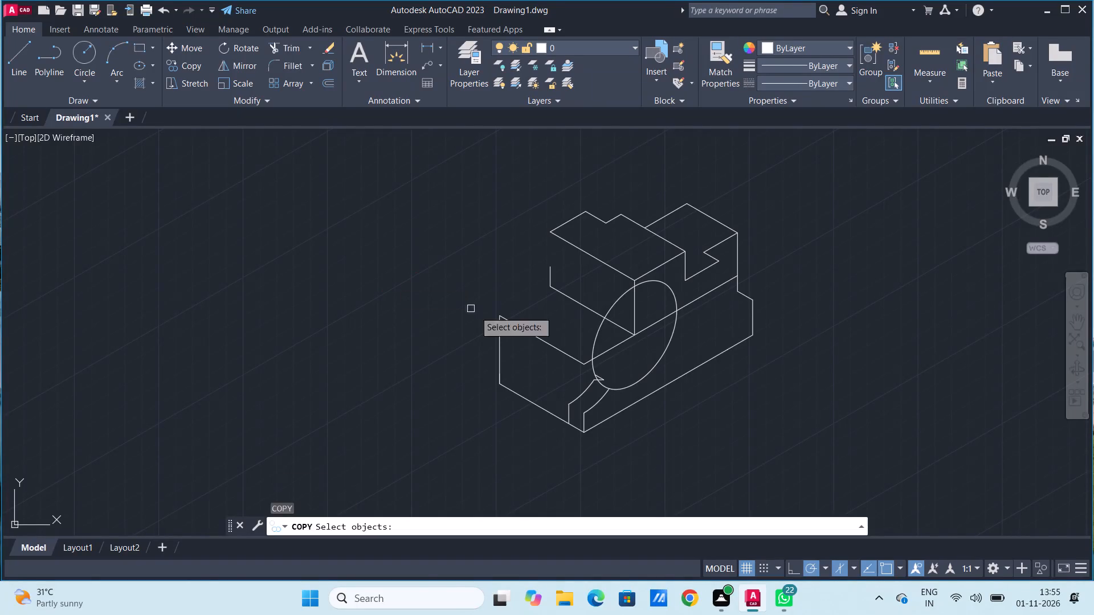
pyautogui.click(597, 338)
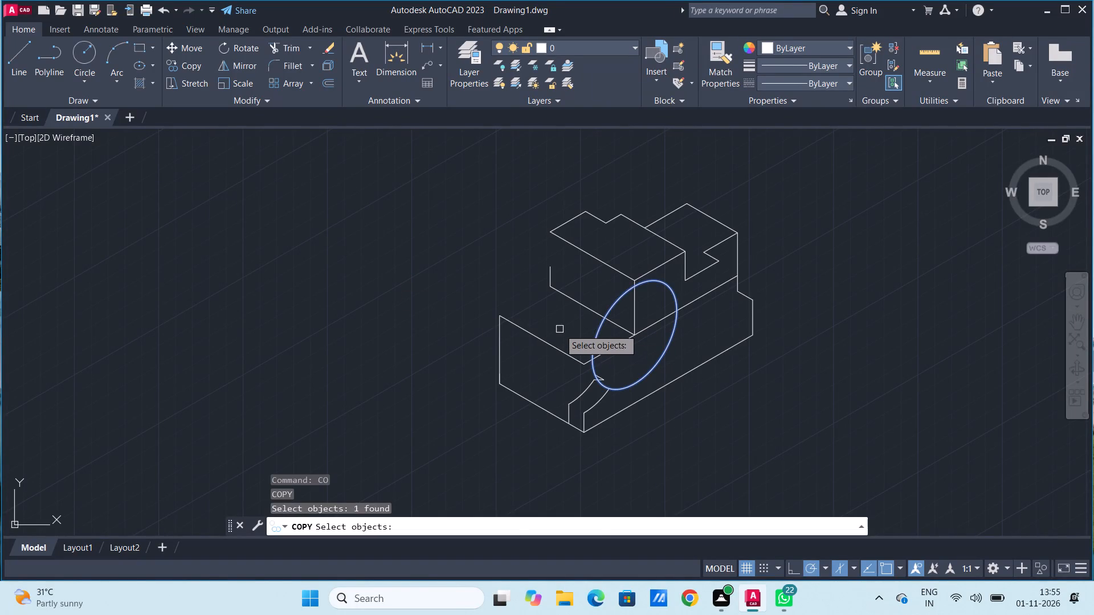
pyautogui.press('Return')
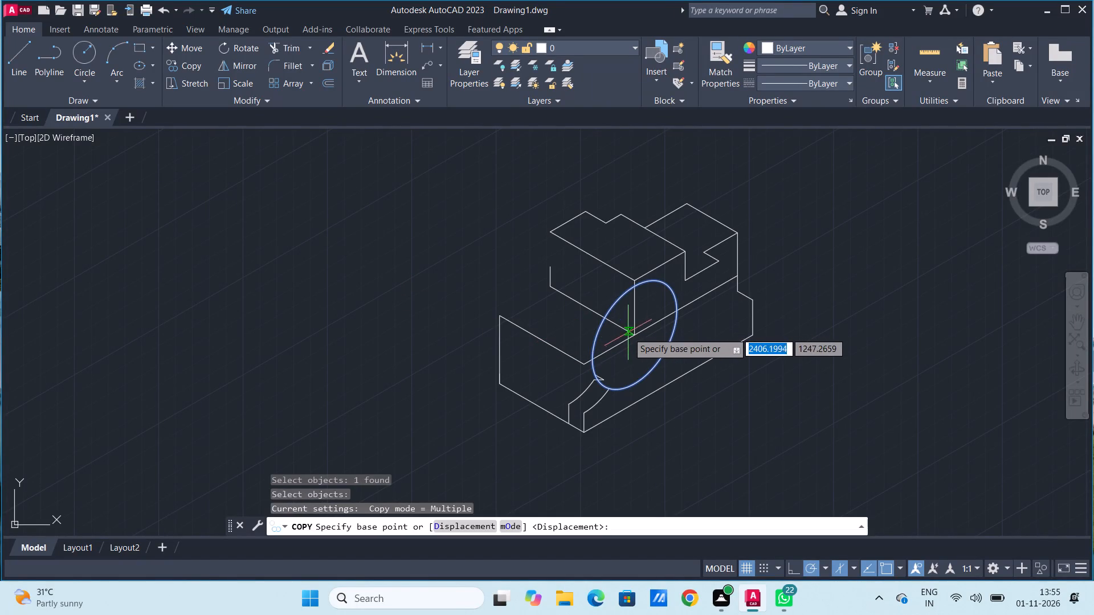
pyautogui.click(635, 335)
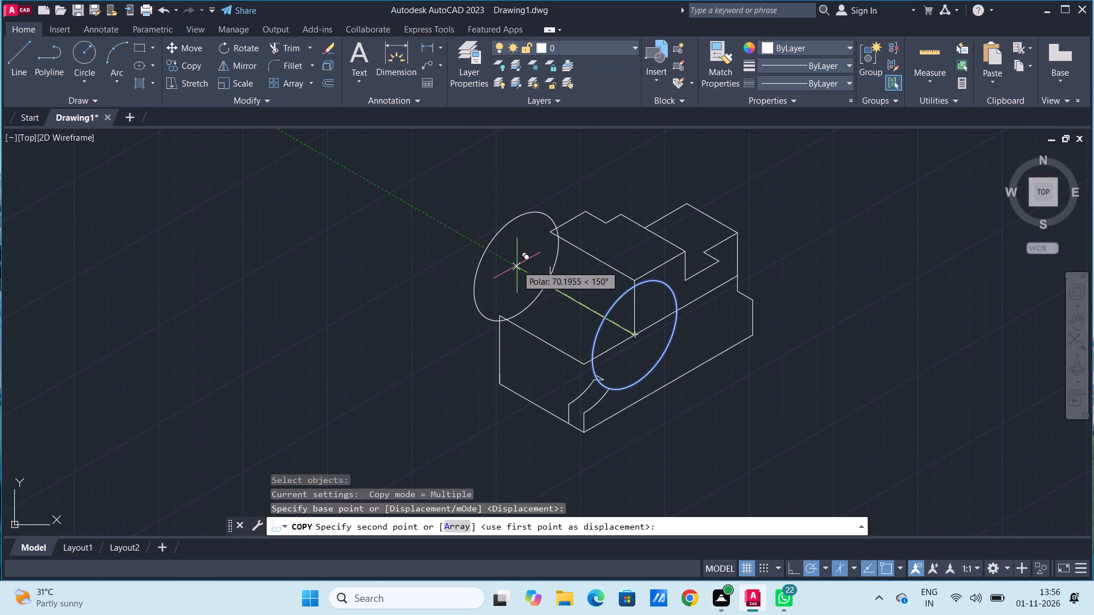
pyautogui.write('14')
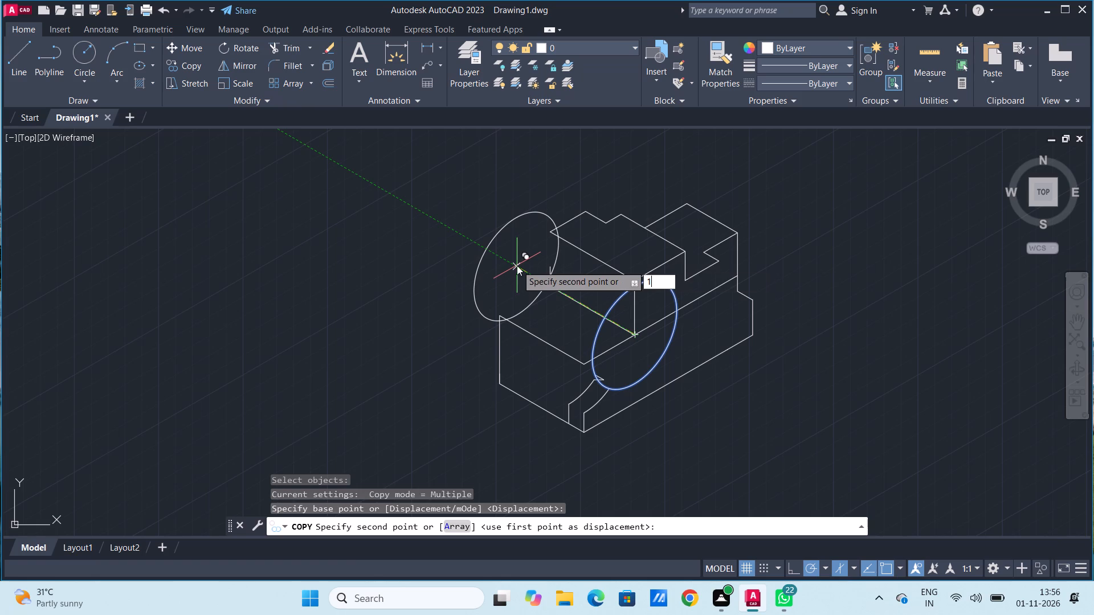
pyautogui.press('Return')
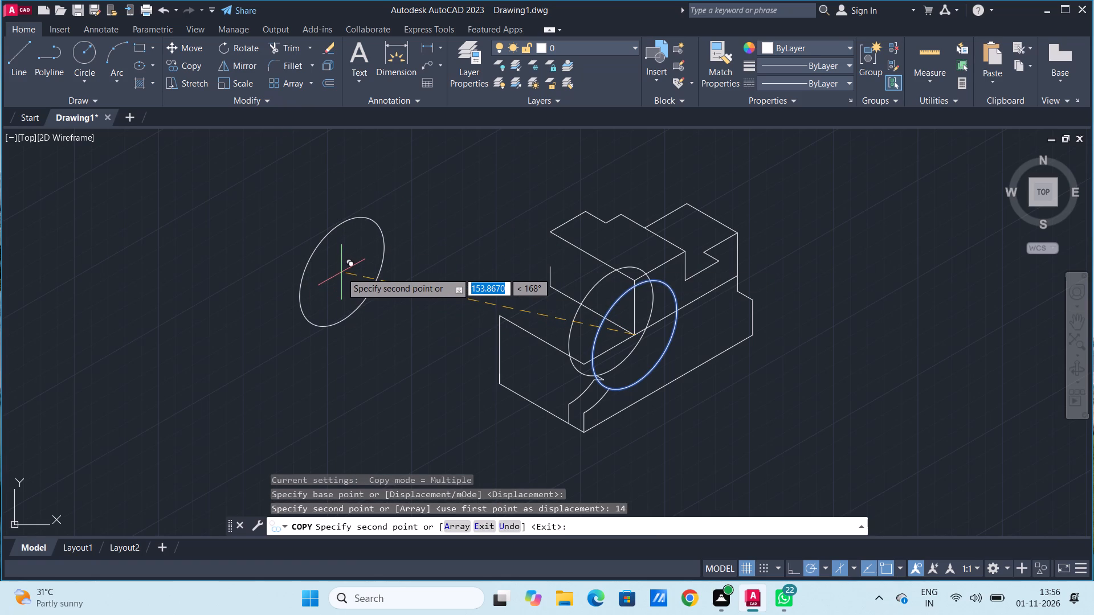
pyautogui.press('space')
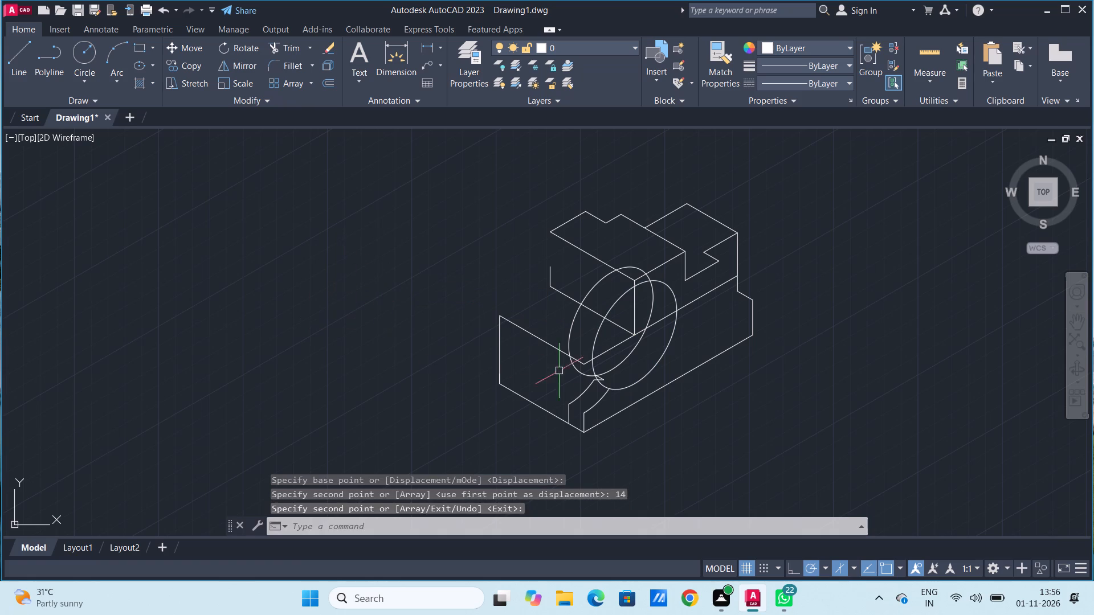
# Trim the copied ellipse's left and lower-left portions, from the upper block's lower left edge round to the original ellipse.
pyautogui.scroll(-3, 621, 381)
pyautogui.scroll(3, 621, 381)
pyautogui.scroll(2, 606, 314)
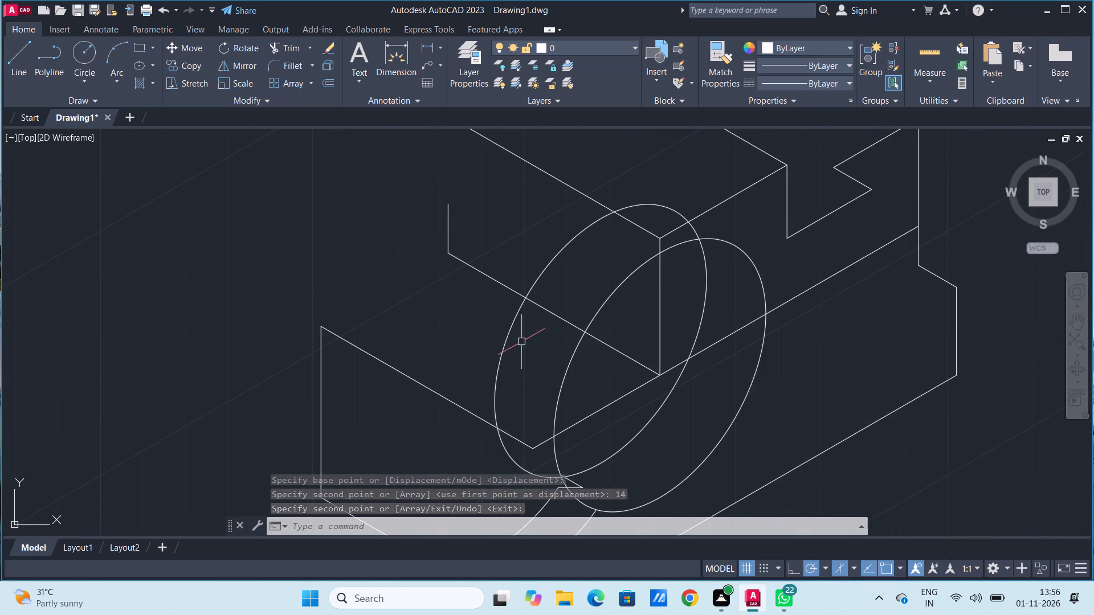
pyautogui.write('tr')
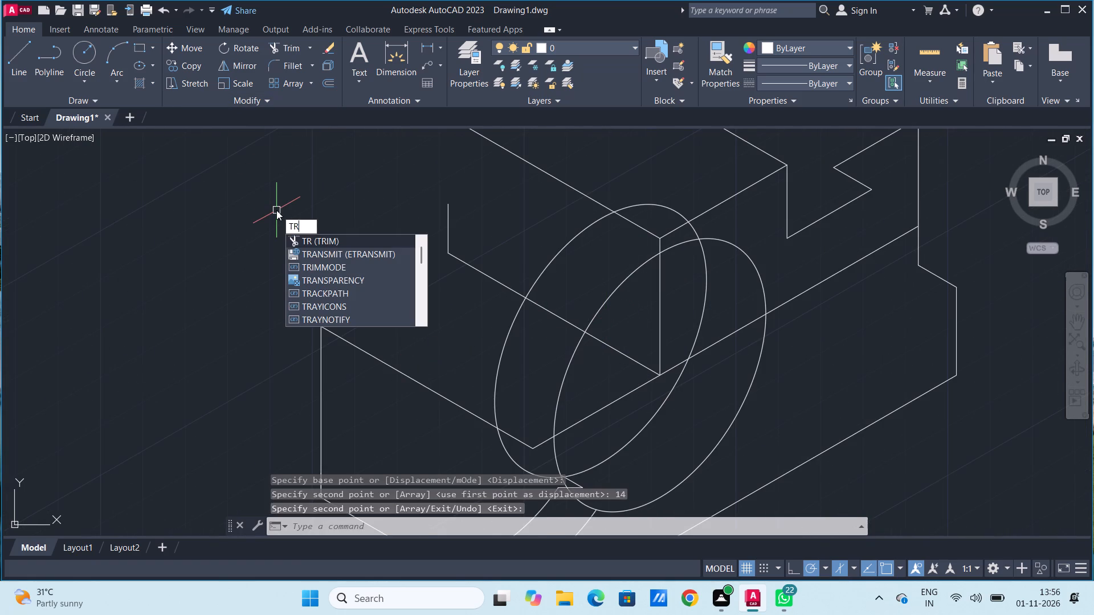
pyautogui.press('Return')
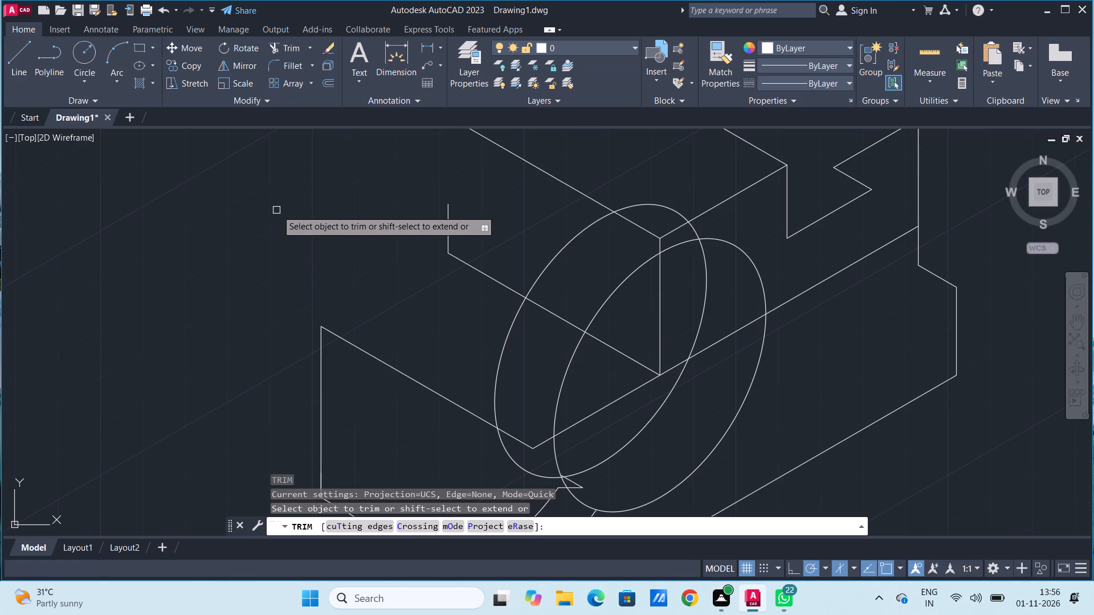
pyautogui.scroll(2, 469, 245)
pyautogui.scroll(-3, 497, 306)
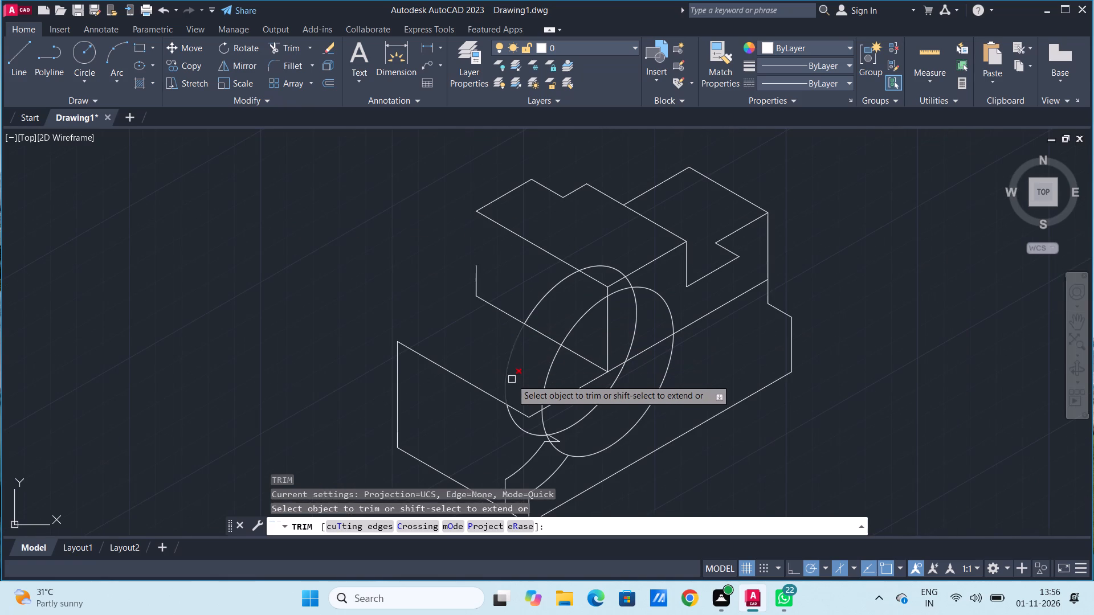
pyautogui.click(507, 378)
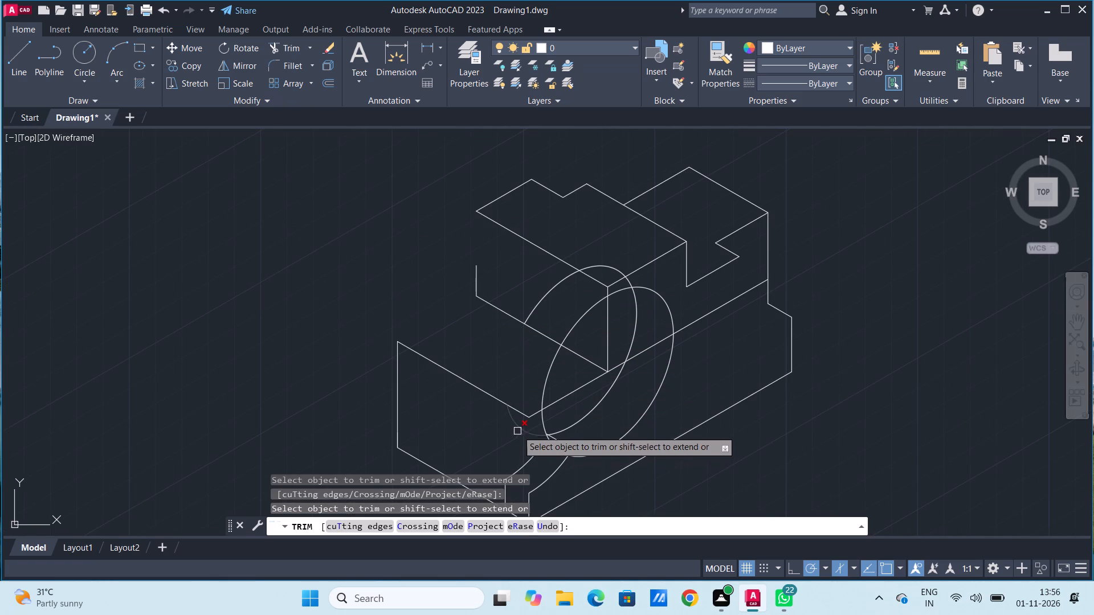
pyautogui.click(516, 427)
# Trim the short protruding ends of the copied ellipse's arc and the 150° segment where the two cross.
pyautogui.scroll(3, 557, 442)
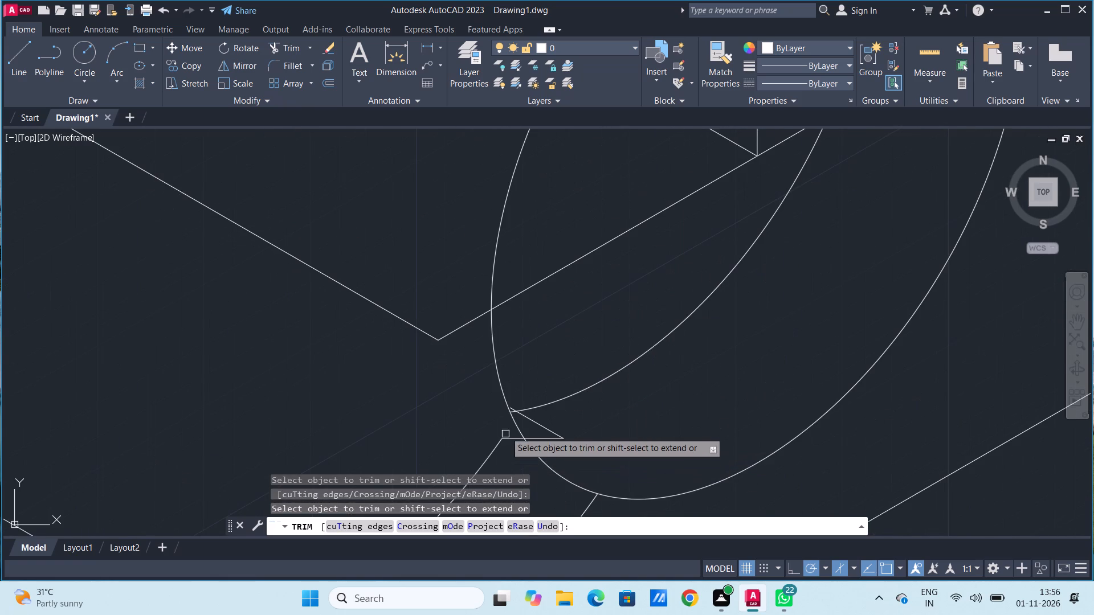
pyautogui.scroll(3, 505, 431)
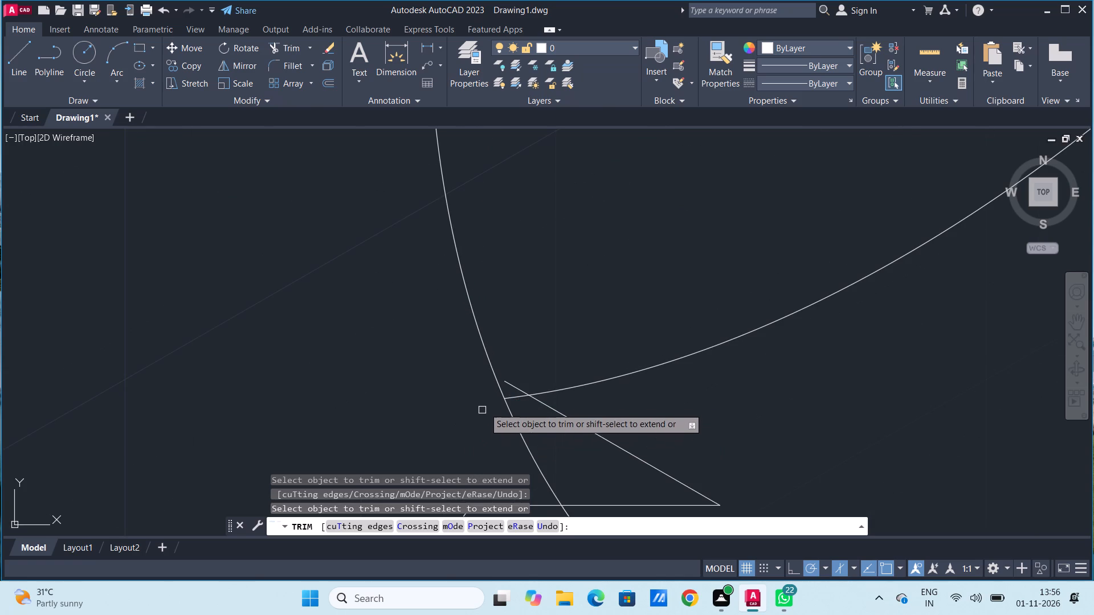
pyautogui.scroll(-2, 486, 404)
pyautogui.scroll(1, 486, 404)
pyautogui.scroll(-2, 486, 404)
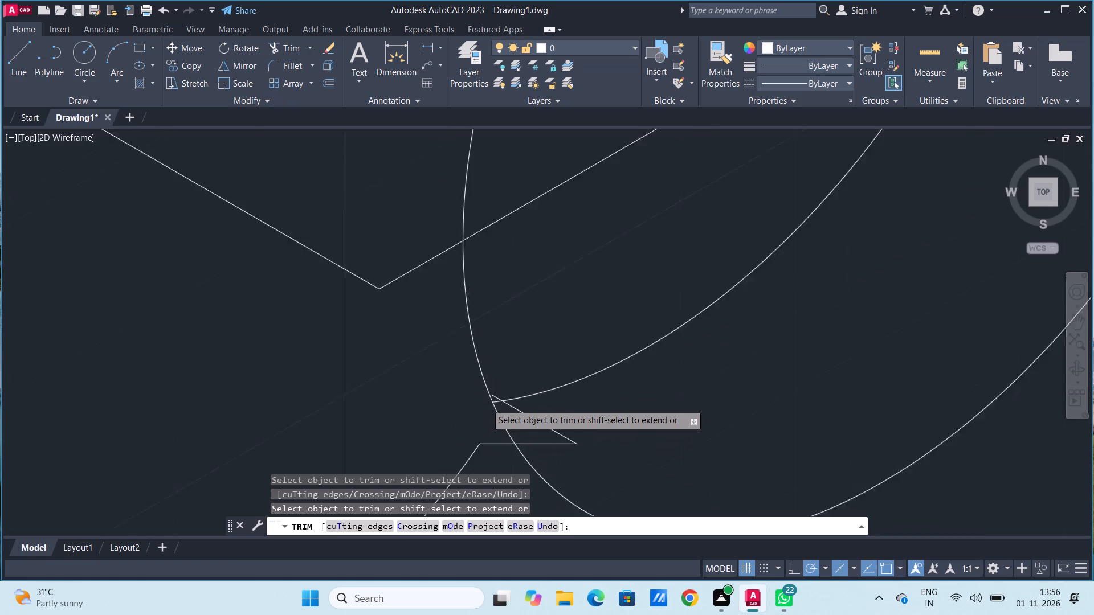
pyautogui.scroll(1, 440, 401)
pyautogui.scroll(-3, 440, 401)
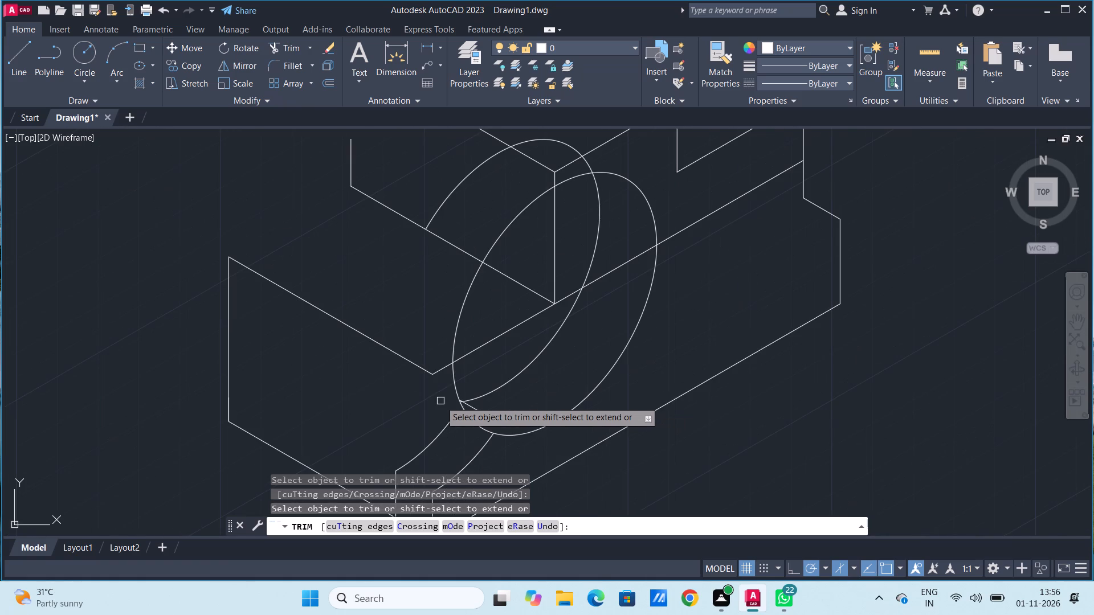
pyautogui.moveTo(582, 344); pyautogui.dragTo(664, 340, button='middle')
pyautogui.scroll(3, 553, 411)
pyautogui.scroll(3, 516, 372)
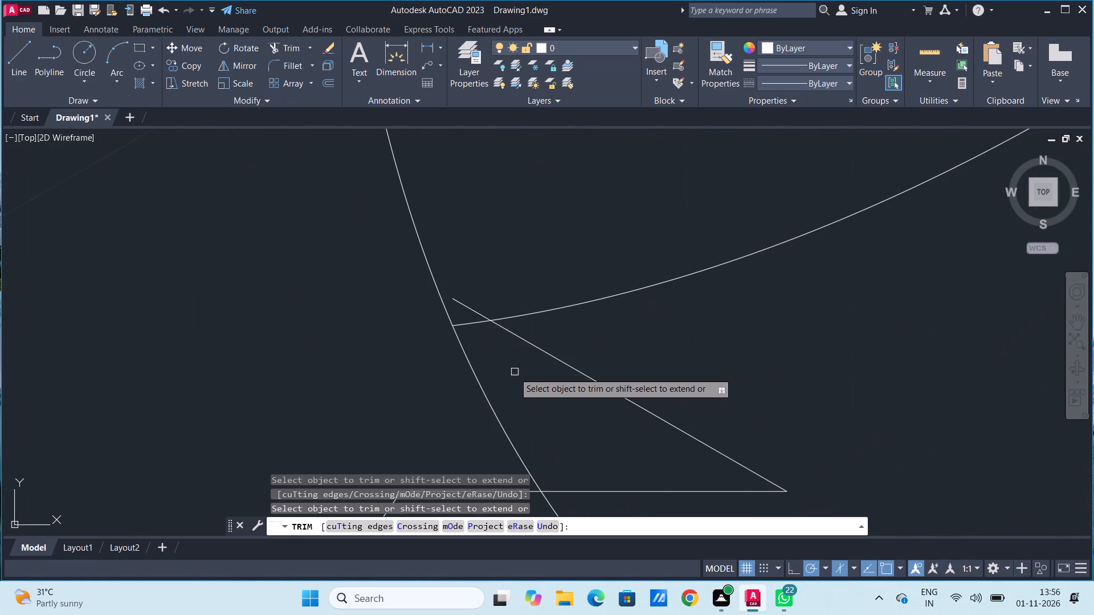
pyautogui.click(469, 325)
pyautogui.click(471, 312)
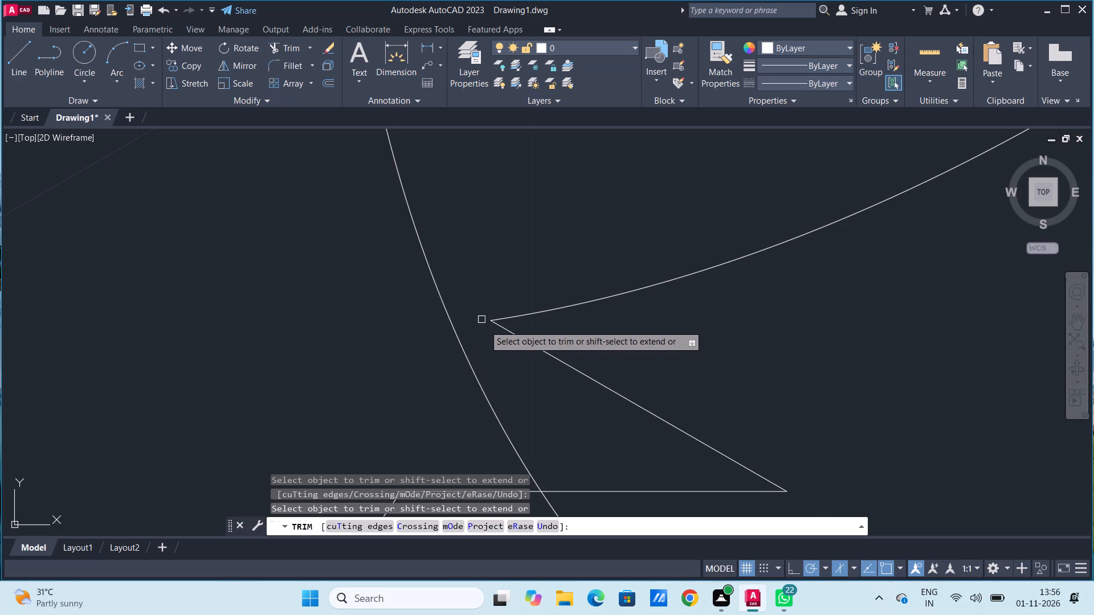
# Trim the original ellipse's left side between the upper block's lower left edge and the upper end of the front lower arc.
pyautogui.scroll(-5, 505, 342)
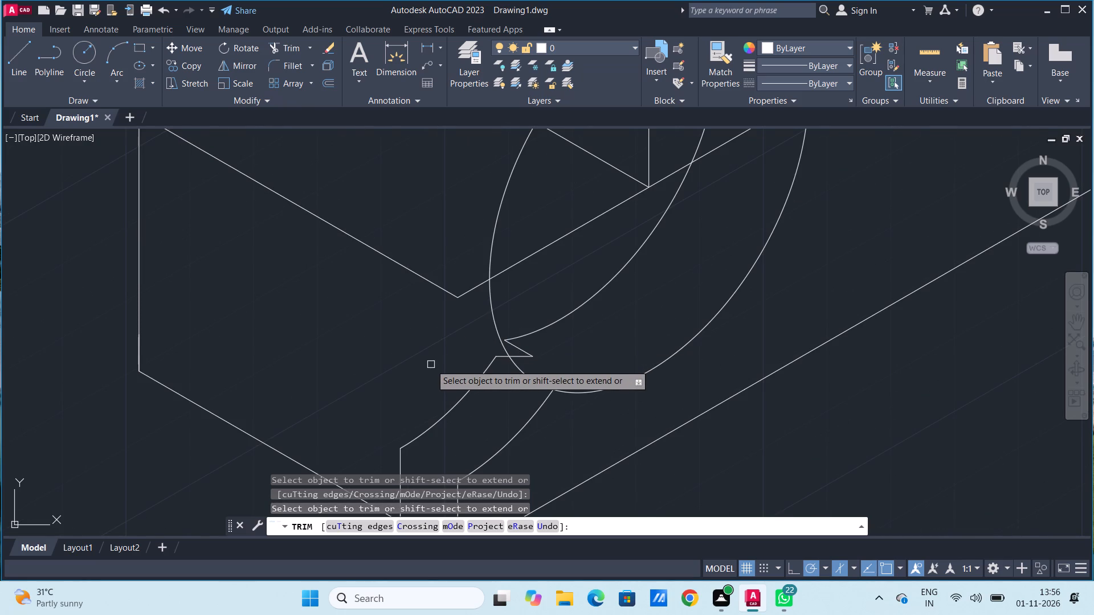
pyautogui.click(489, 313)
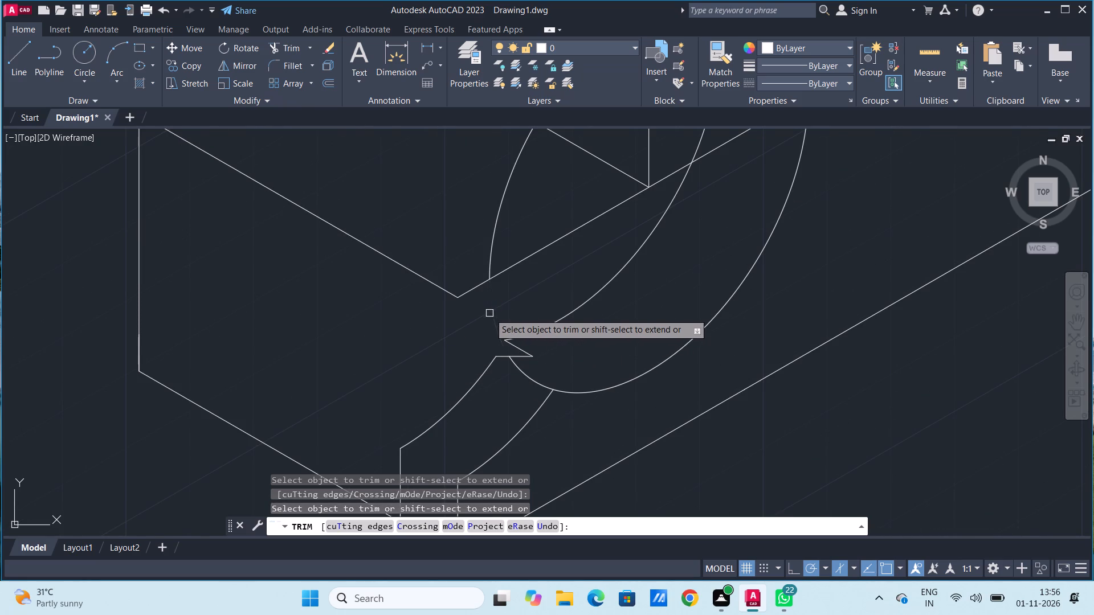
pyautogui.click(516, 371)
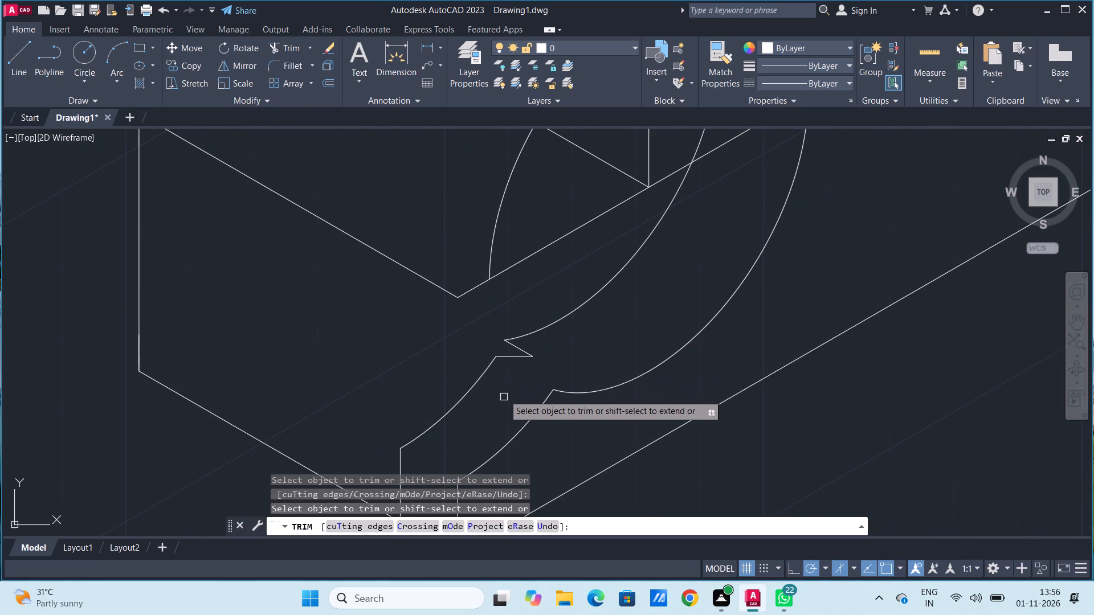
pyautogui.scroll(3, 486, 231)
pyautogui.scroll(-4, 486, 231)
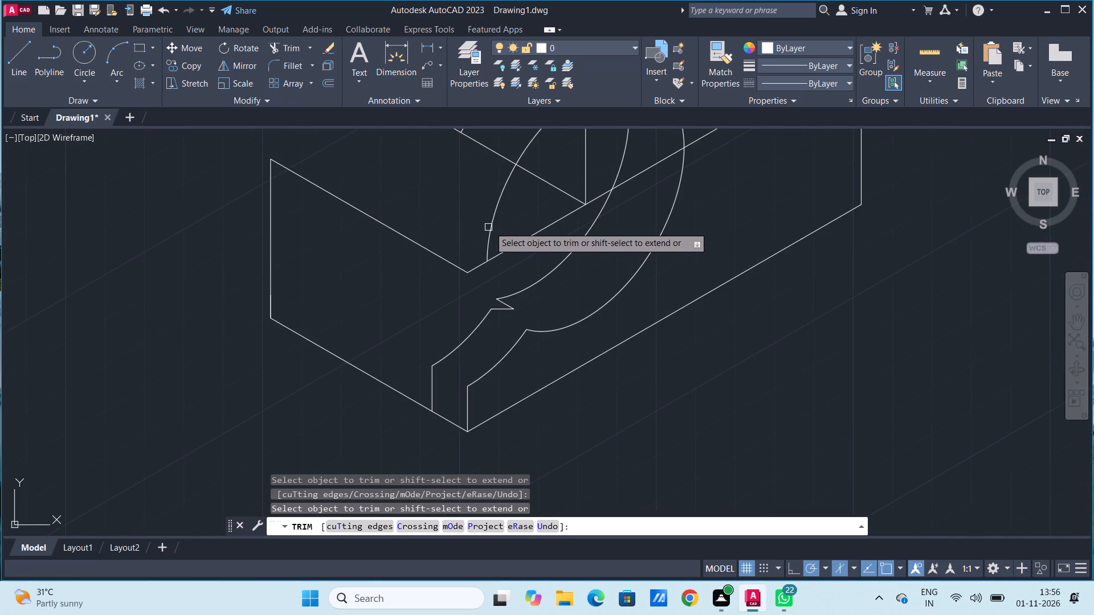
pyautogui.moveTo(497, 227); pyautogui.dragTo(632, 348, button='middle')
pyautogui.click(627, 346)
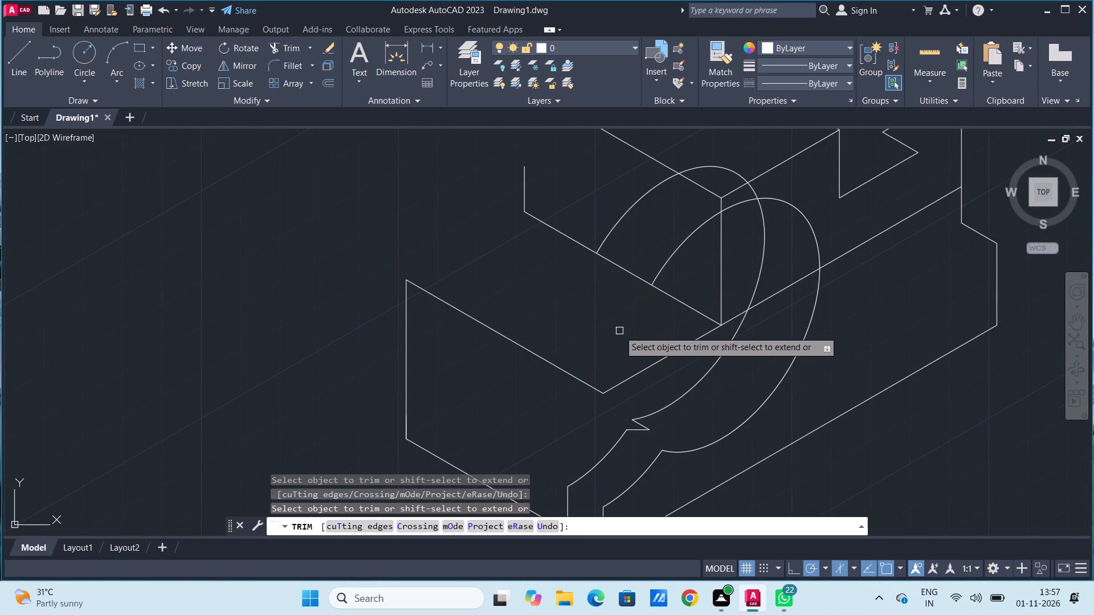
pyautogui.scroll(2, 607, 323)
pyautogui.scroll(-4, 607, 323)
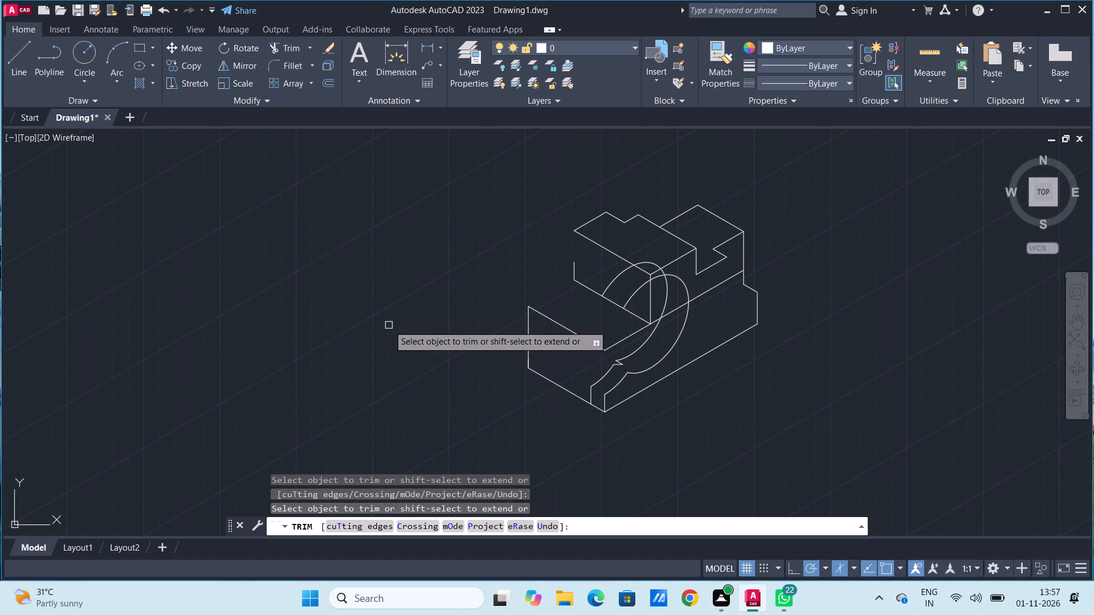
pyautogui.press('space')
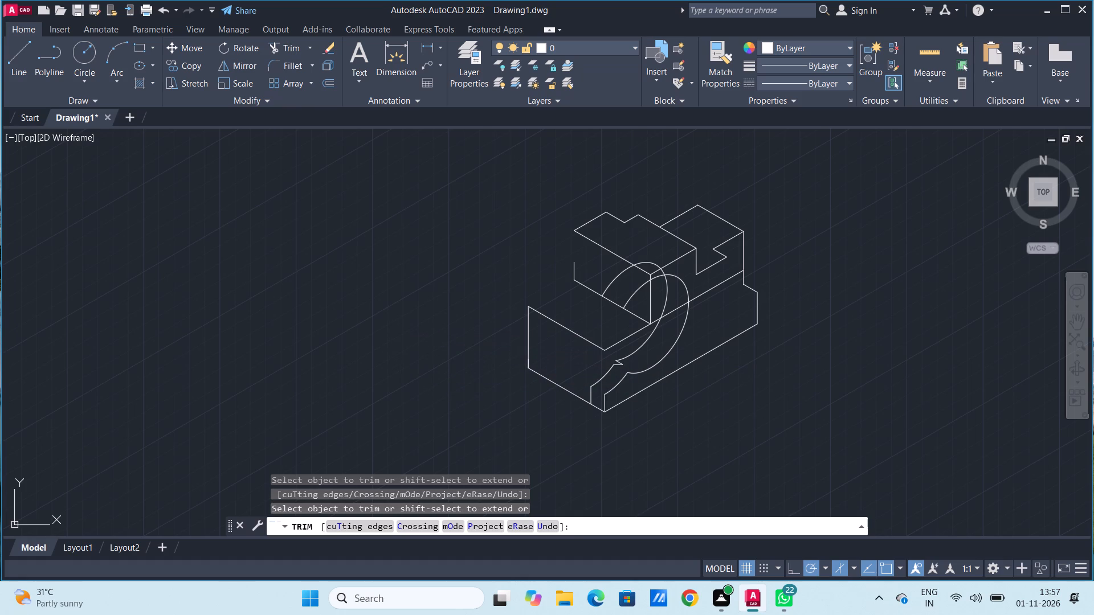
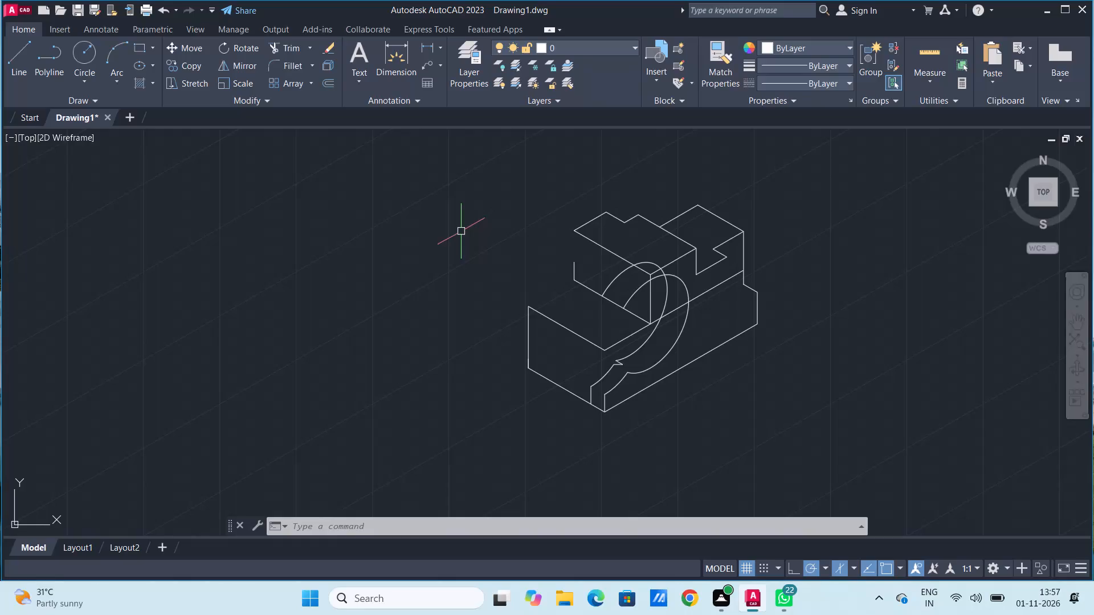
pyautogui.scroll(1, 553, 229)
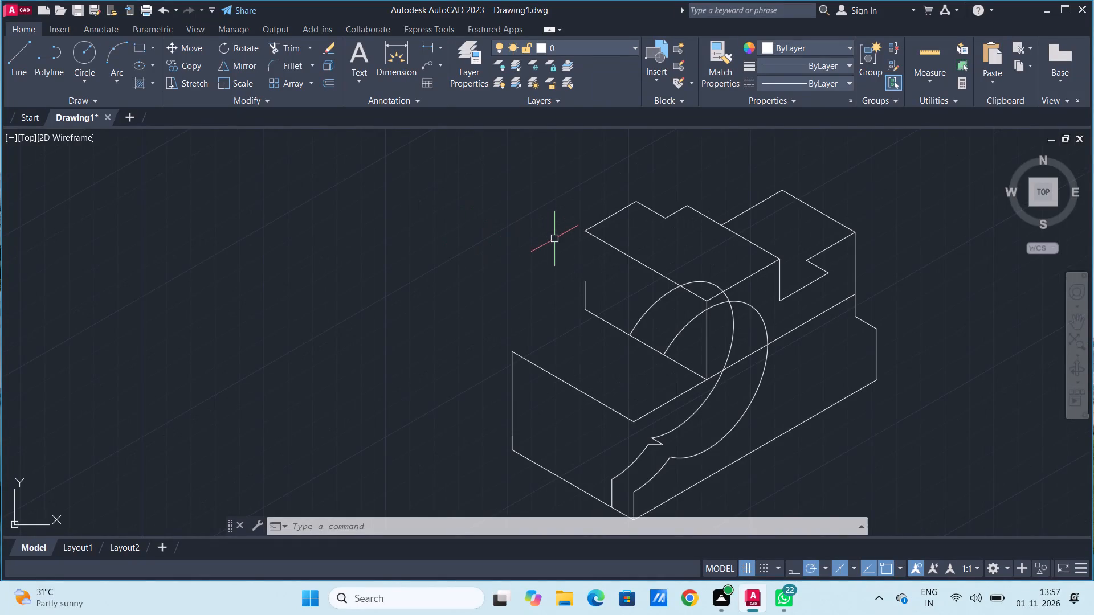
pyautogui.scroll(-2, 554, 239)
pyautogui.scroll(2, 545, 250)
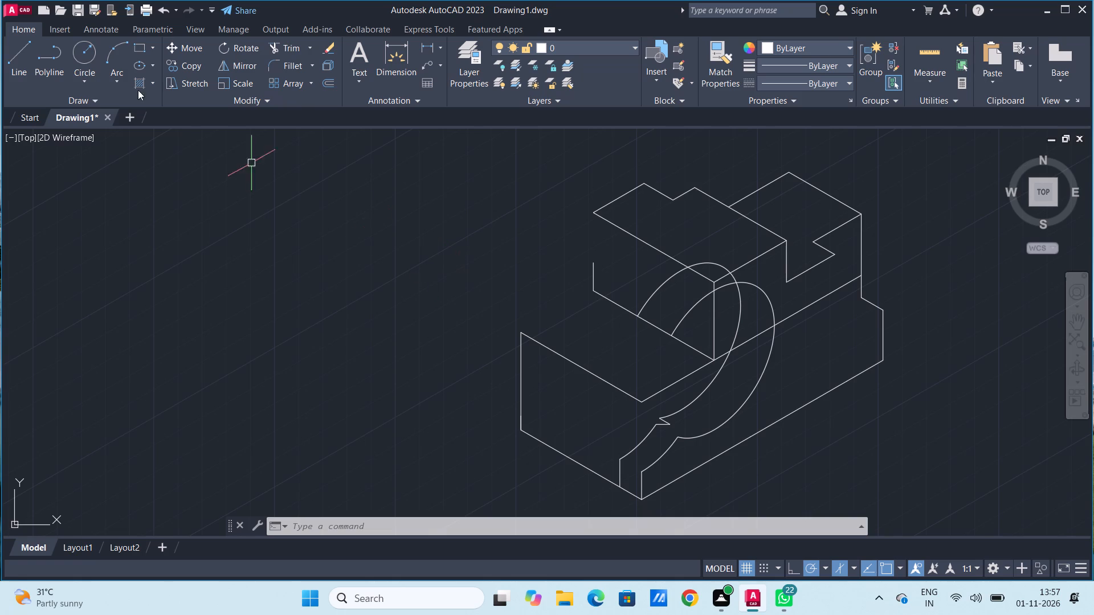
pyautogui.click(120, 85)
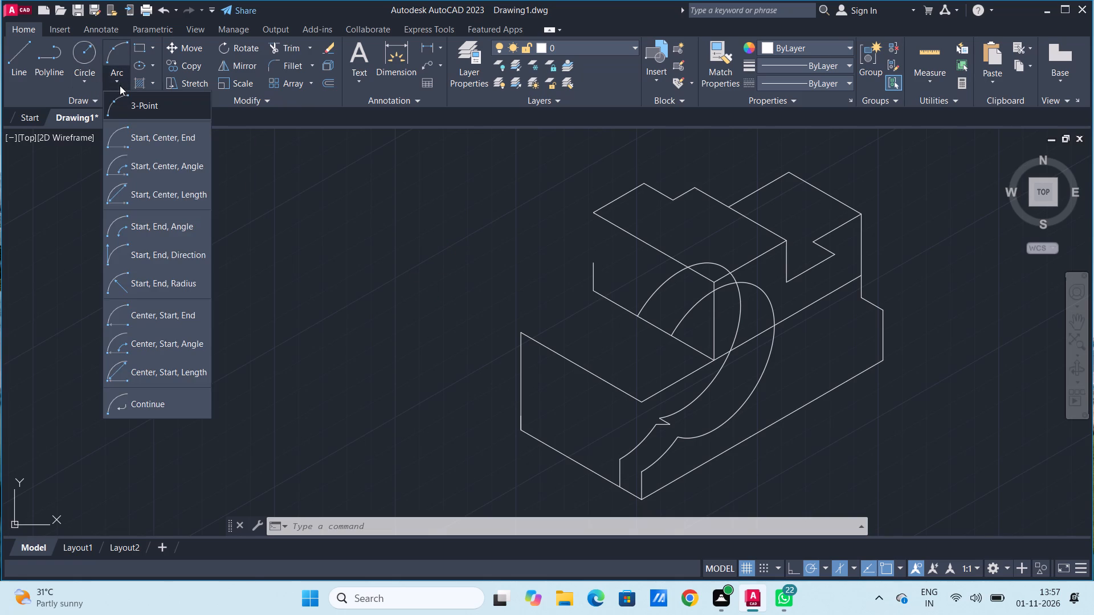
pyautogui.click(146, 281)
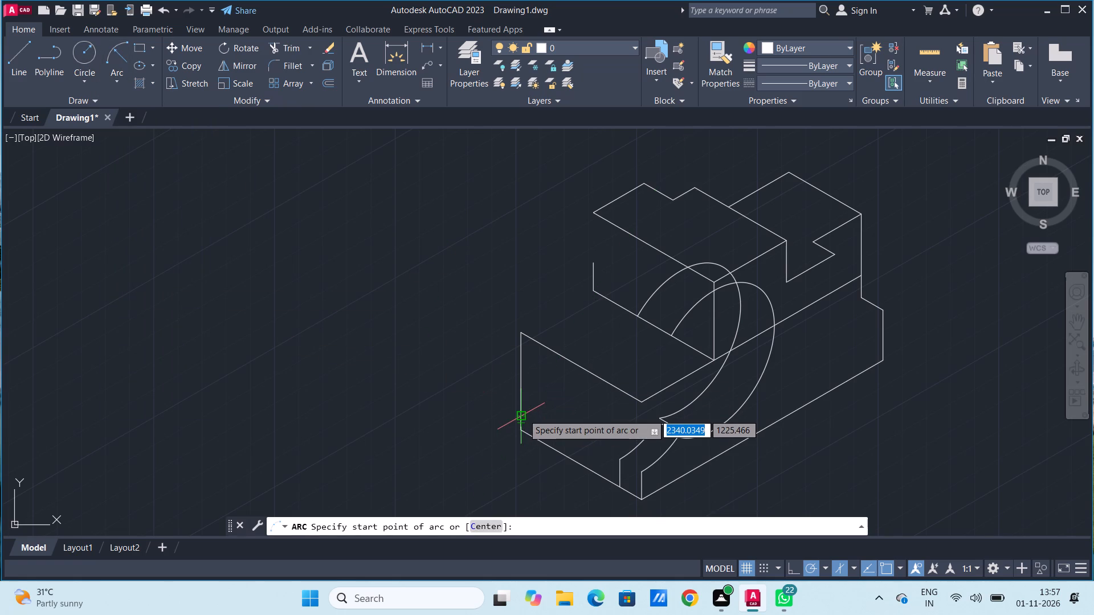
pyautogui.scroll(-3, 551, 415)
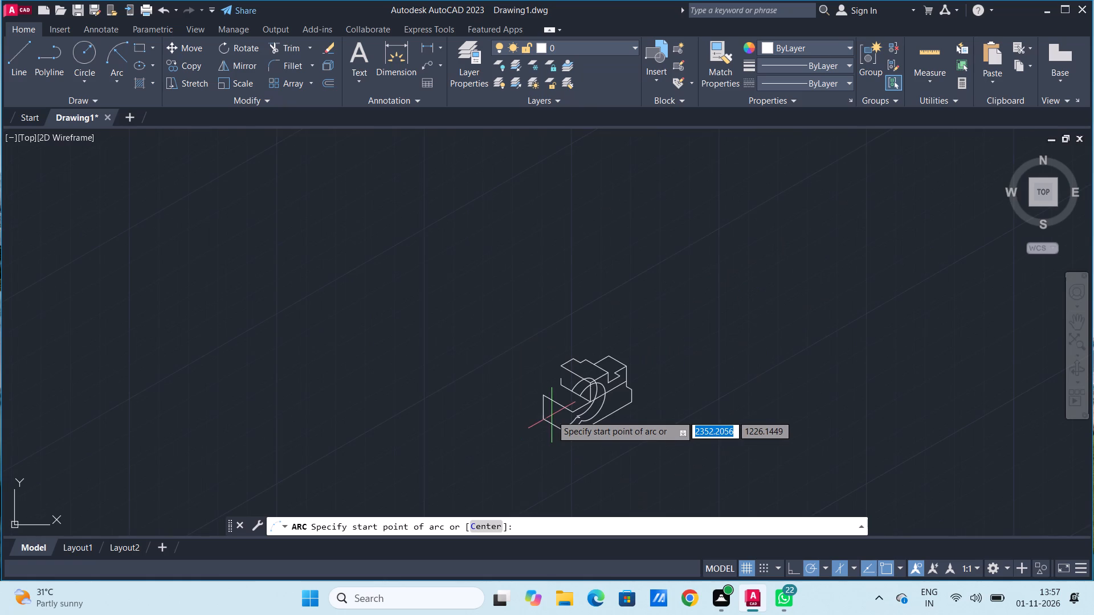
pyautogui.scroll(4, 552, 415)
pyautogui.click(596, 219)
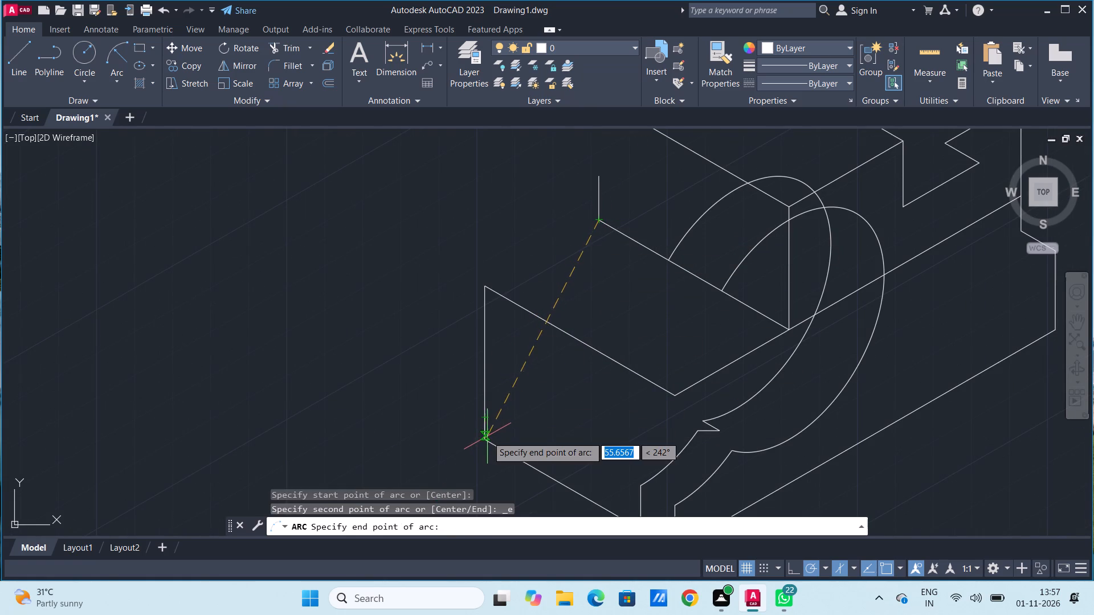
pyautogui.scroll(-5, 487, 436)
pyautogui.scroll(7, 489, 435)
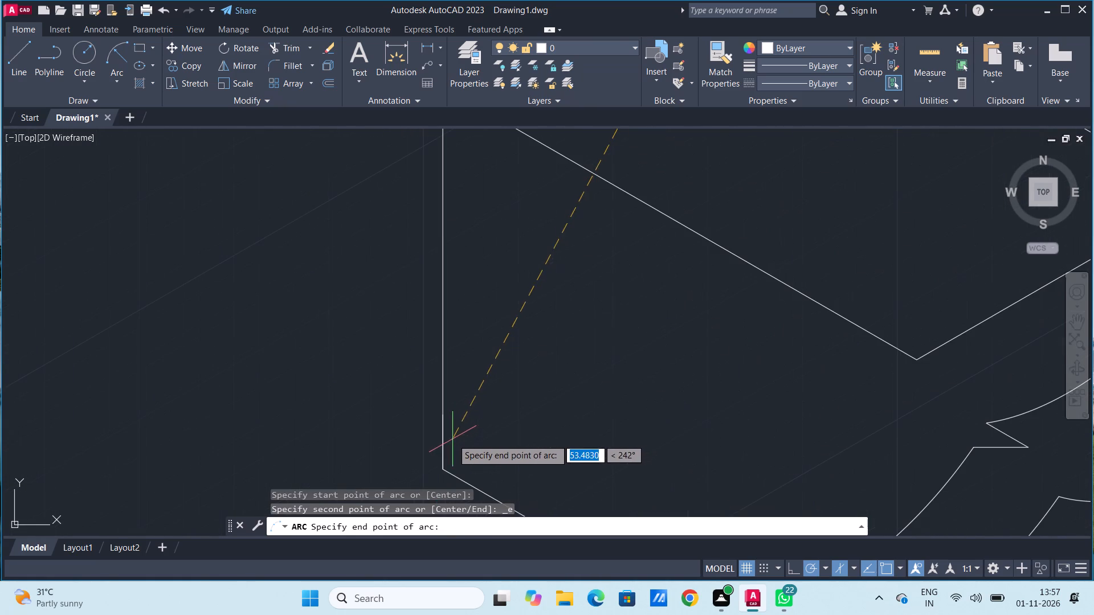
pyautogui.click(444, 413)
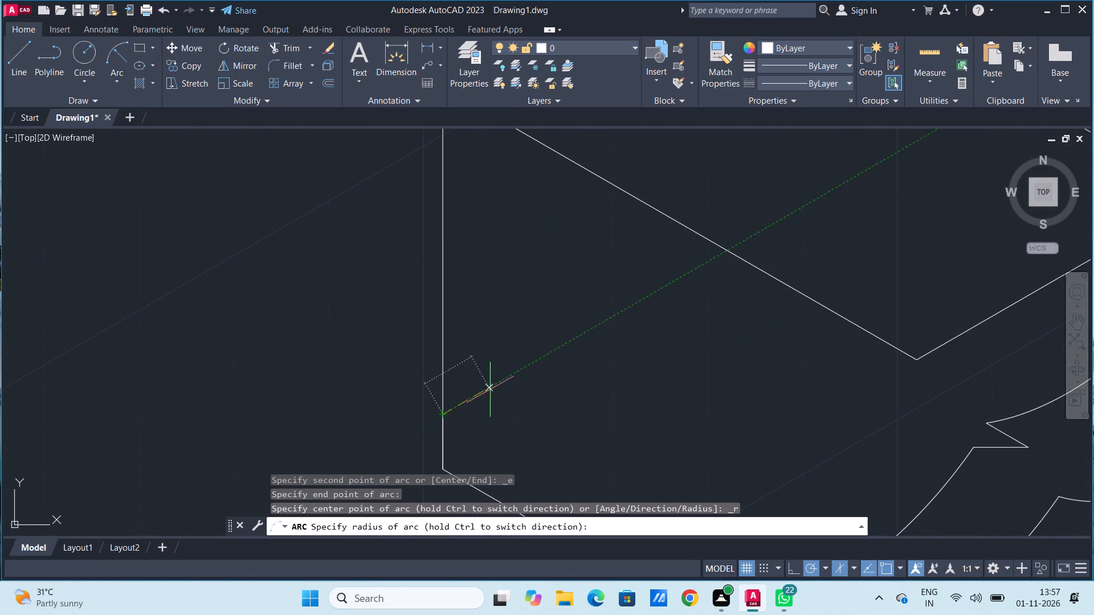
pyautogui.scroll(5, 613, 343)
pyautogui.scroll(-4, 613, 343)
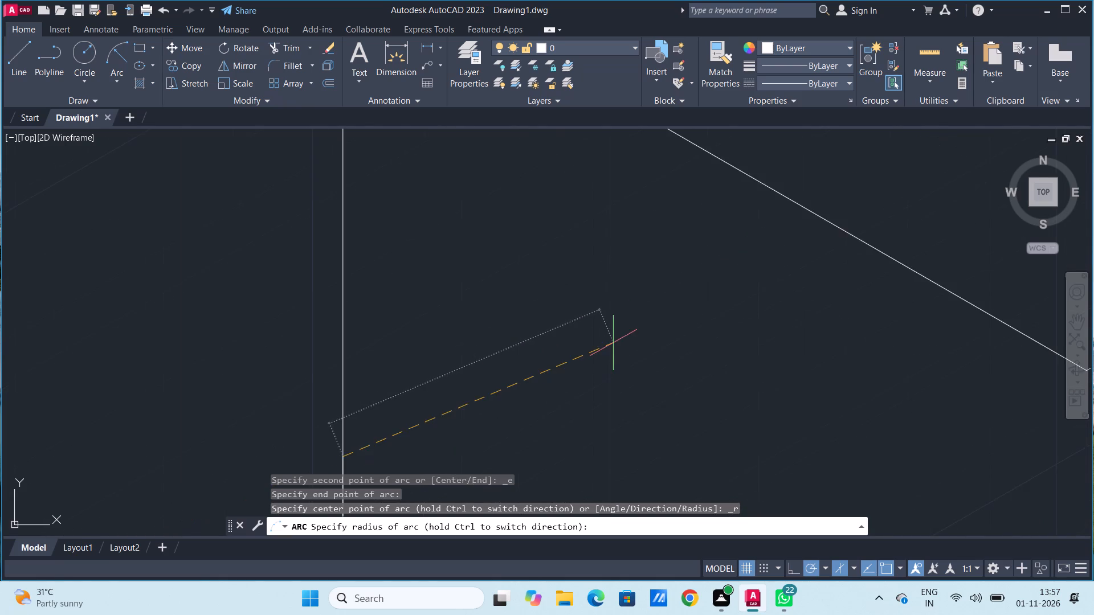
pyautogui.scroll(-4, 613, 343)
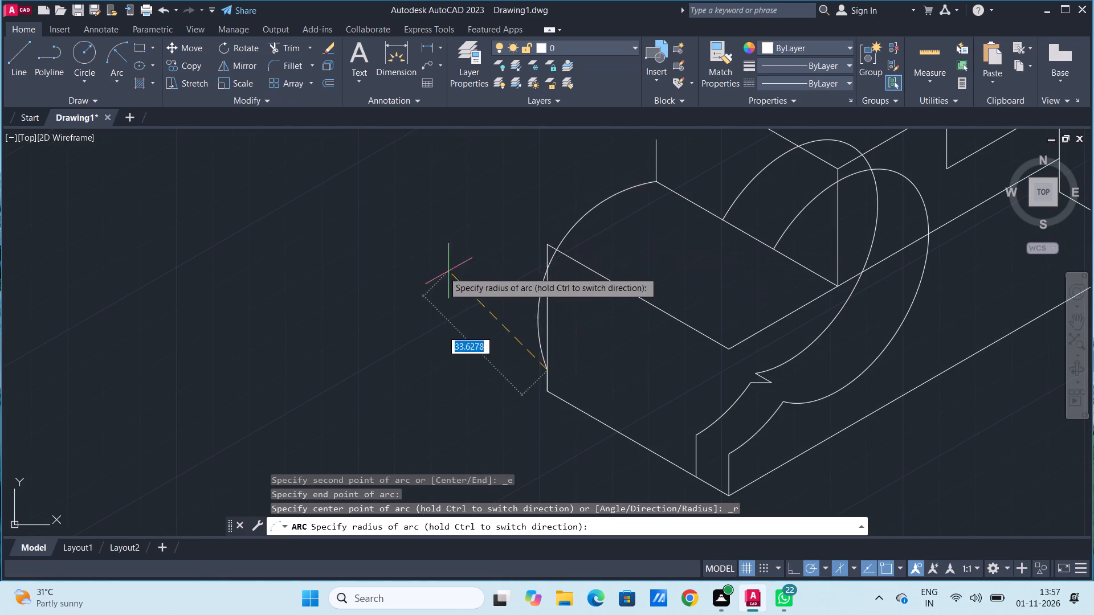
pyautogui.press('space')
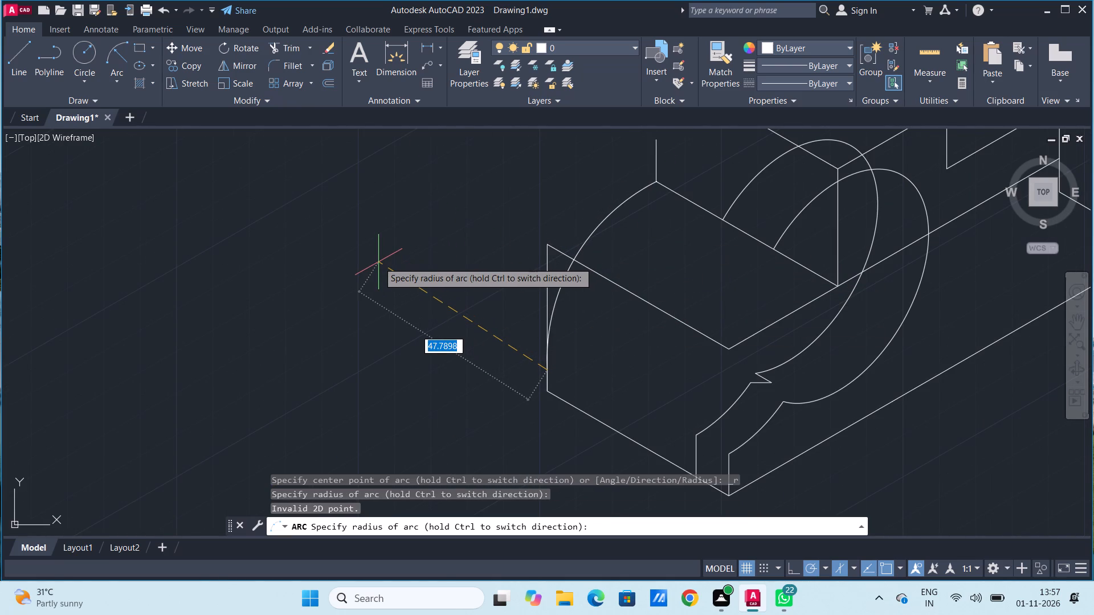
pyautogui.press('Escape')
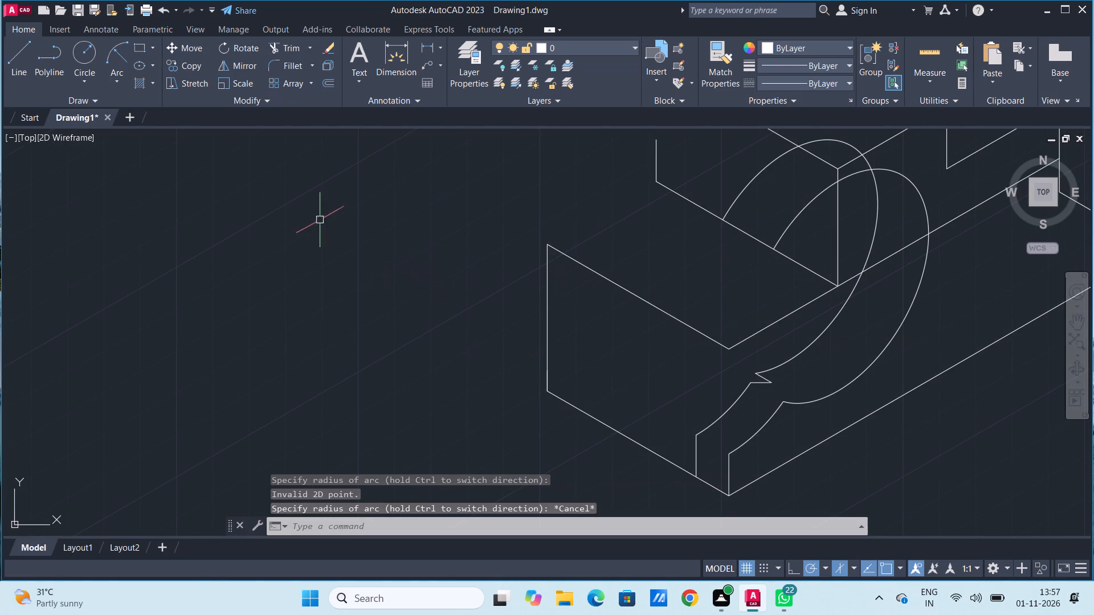
# Draw a start-end-radius arc from near the lower end of the lower block's outer vertical edge to the upper block's lower outer corner, radius 30.
pyautogui.click(108, 55)
pyautogui.scroll(1, 558, 401)
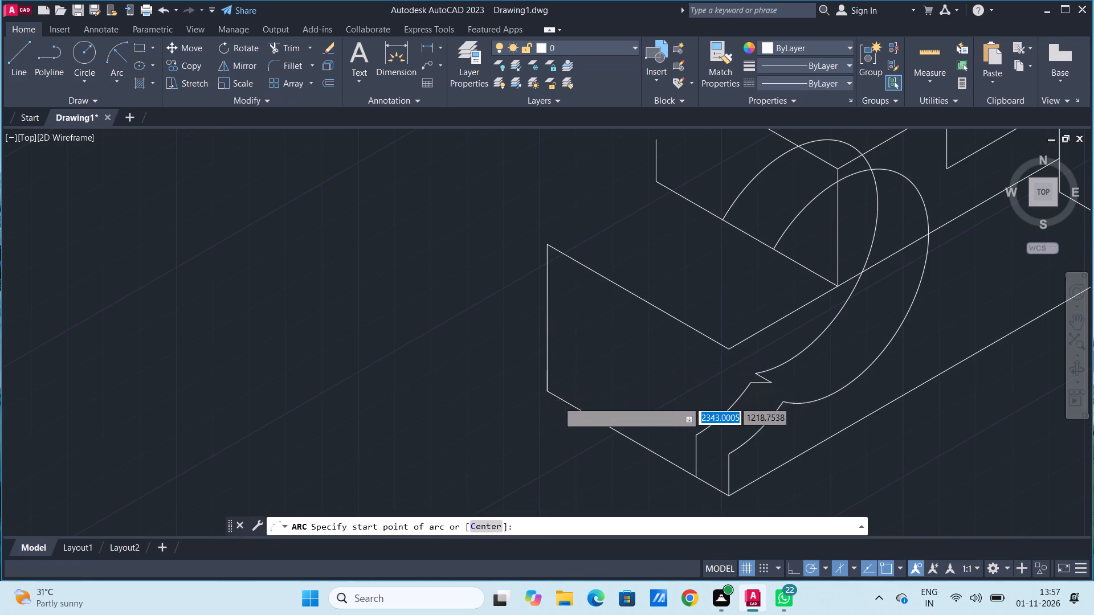
pyautogui.scroll(1, 558, 401)
pyautogui.scroll(2, 524, 370)
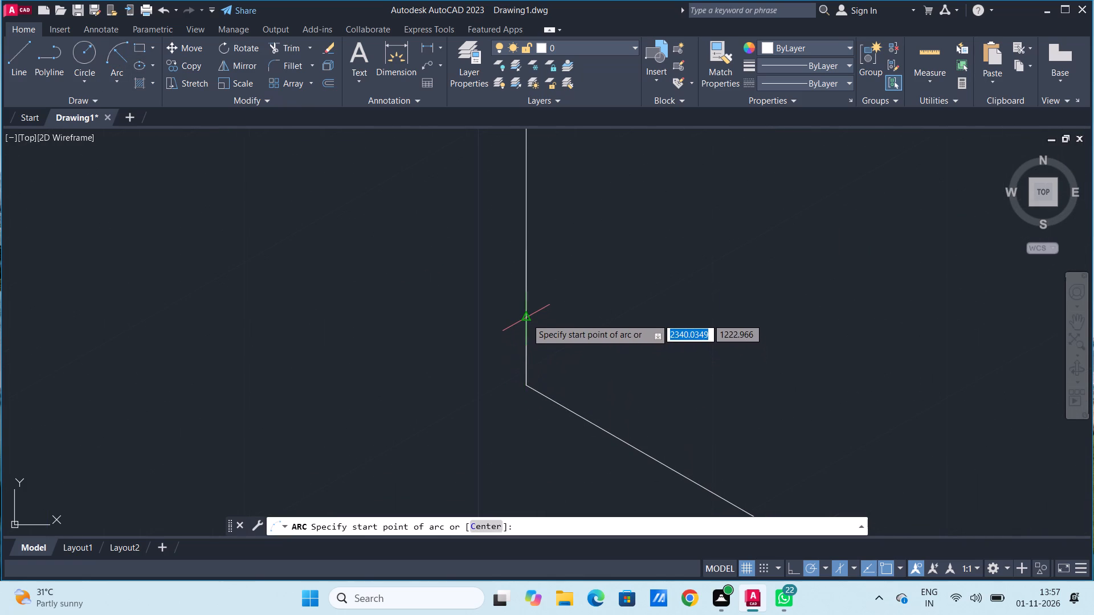
pyautogui.click(525, 249)
pyautogui.scroll(4, 611, 227)
pyautogui.scroll(-6, 611, 227)
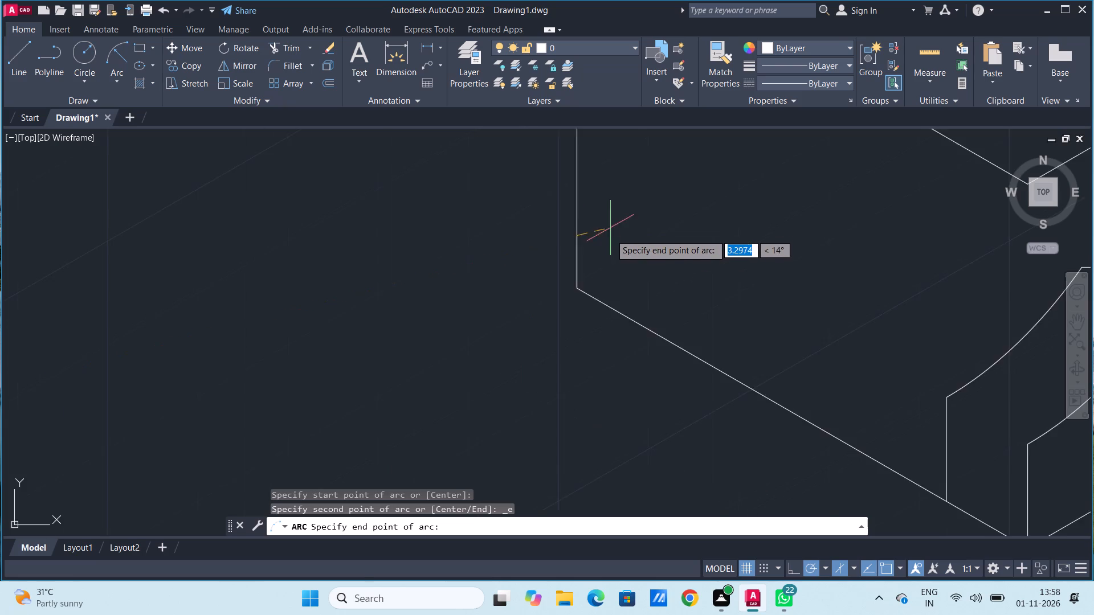
pyautogui.scroll(-4, 610, 234)
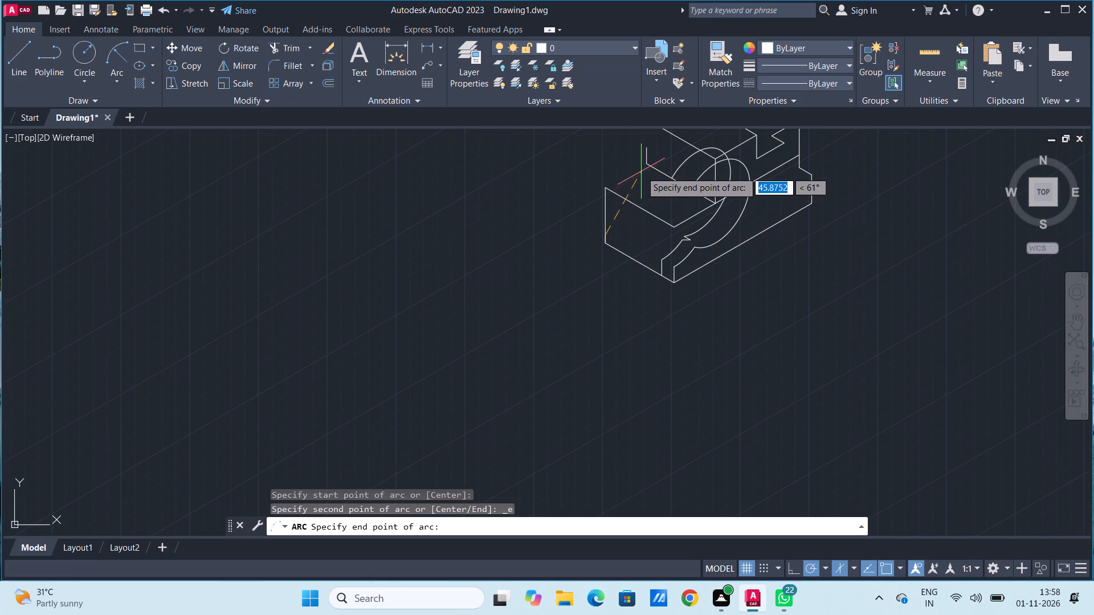
pyautogui.moveTo(641, 171); pyautogui.dragTo(653, 309, button='middle')
pyautogui.scroll(3, 655, 310)
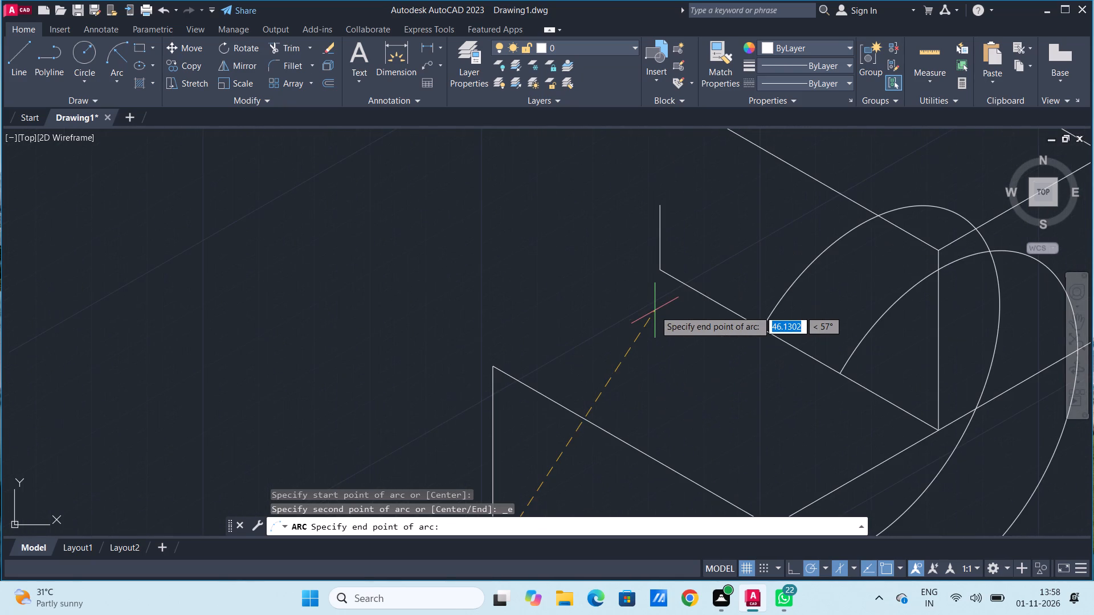
pyautogui.scroll(3, 655, 309)
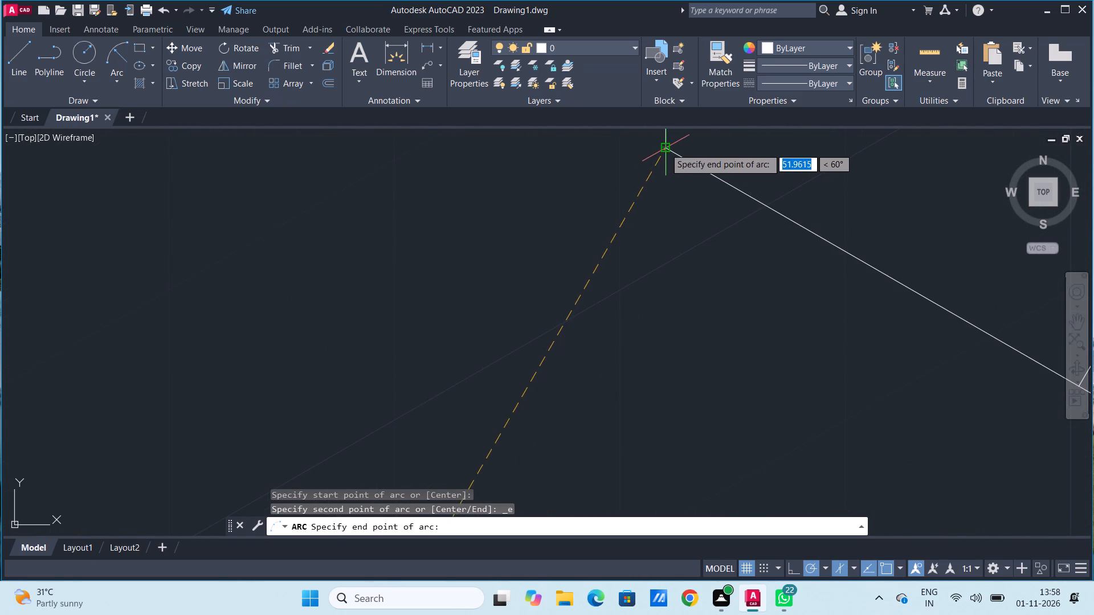
pyautogui.click(665, 148)
pyautogui.scroll(3, 658, 313)
pyautogui.scroll(-2, 661, 336)
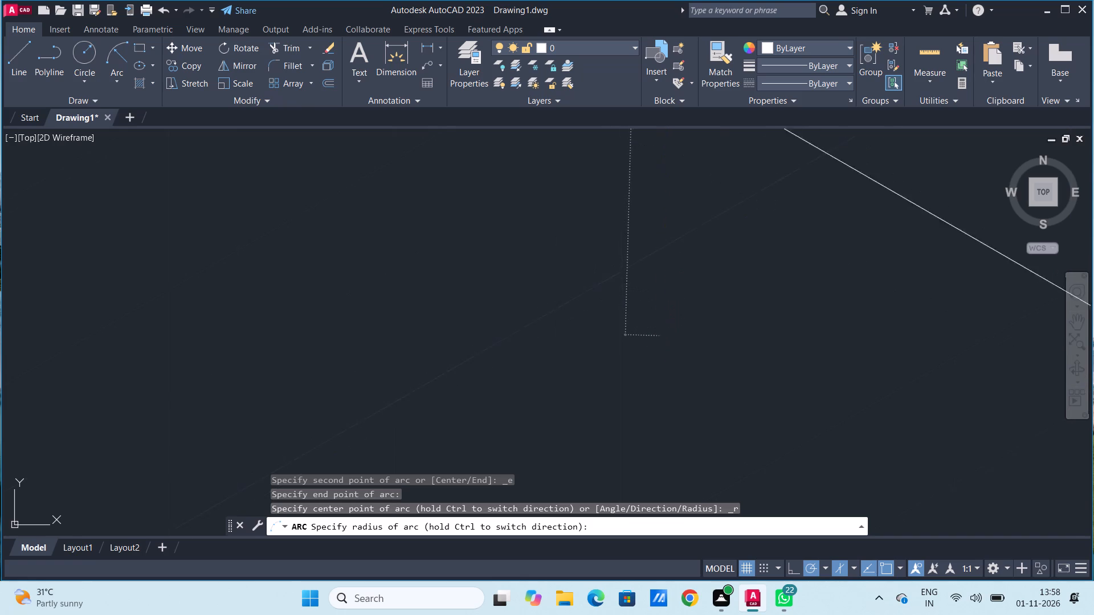
pyautogui.scroll(-7, 661, 336)
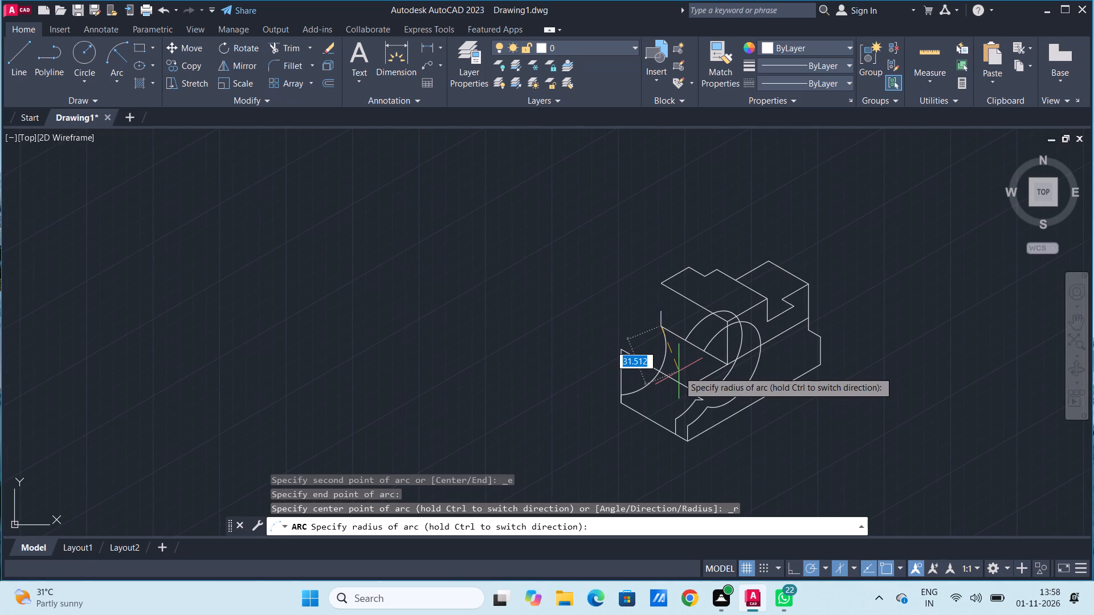
pyautogui.write('30')
pyautogui.press('Return')
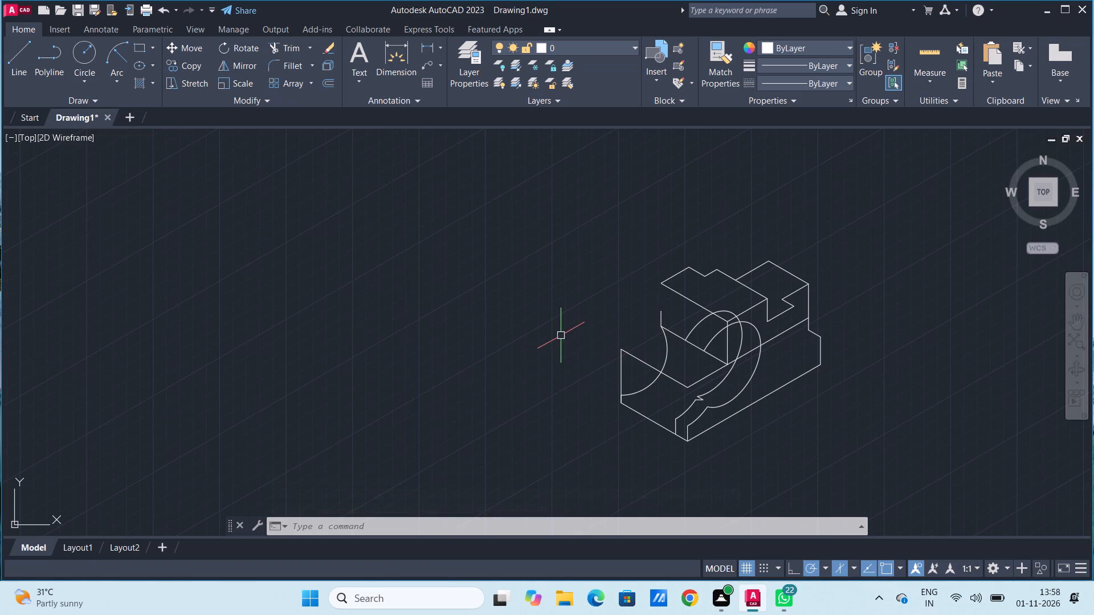
# Examine the new arc and how it meets the surrounding edges of the part.
pyautogui.scroll(-2, 692, 349)
pyautogui.scroll(2, 700, 357)
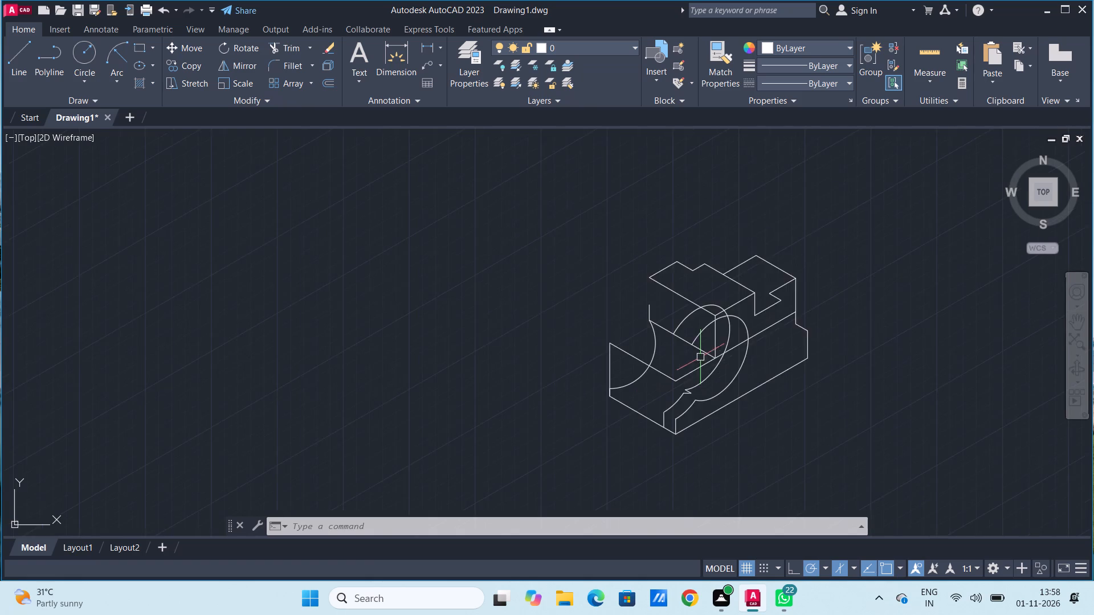
pyautogui.scroll(1, 700, 357)
pyautogui.scroll(2, 601, 400)
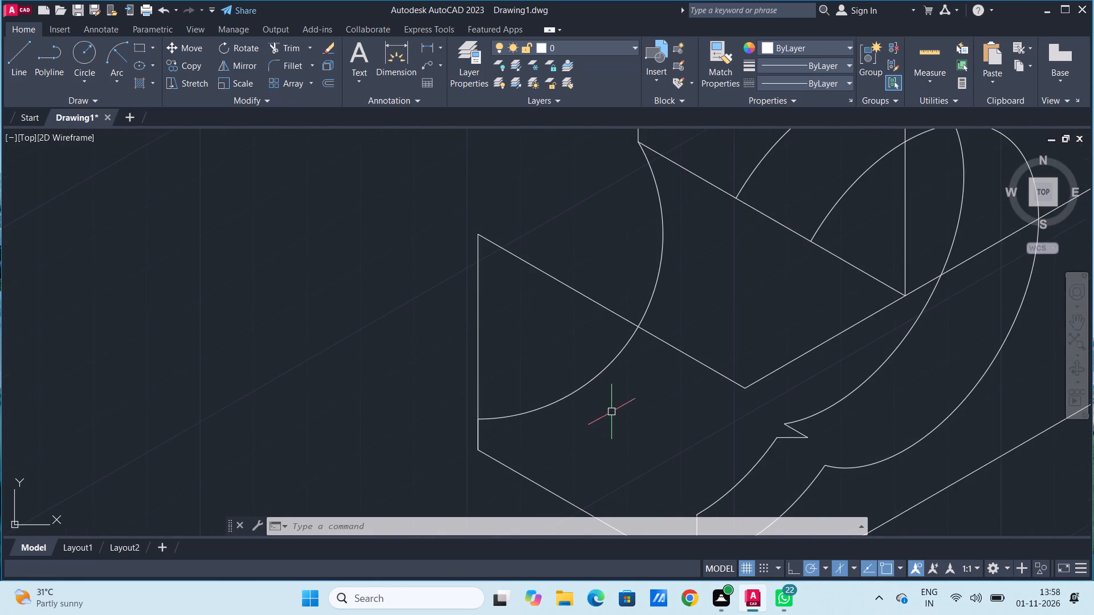
pyautogui.scroll(-3, 618, 409)
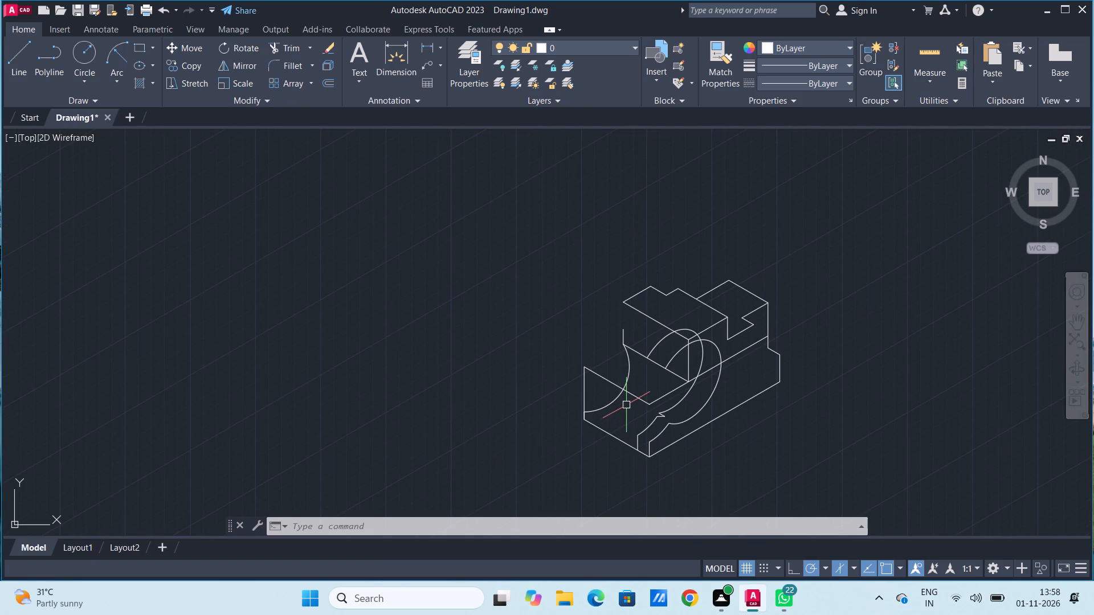
pyautogui.moveTo(634, 407); pyautogui.dragTo(635, 407, button='middle')
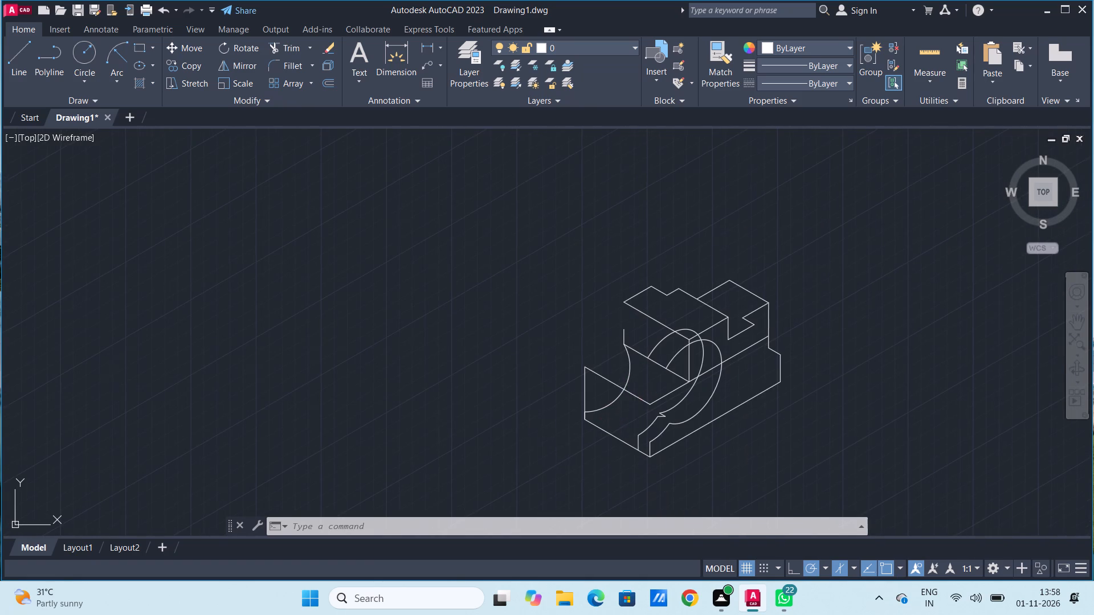
pyautogui.moveTo(635, 407); pyautogui.dragTo(676, 382, button='middle')
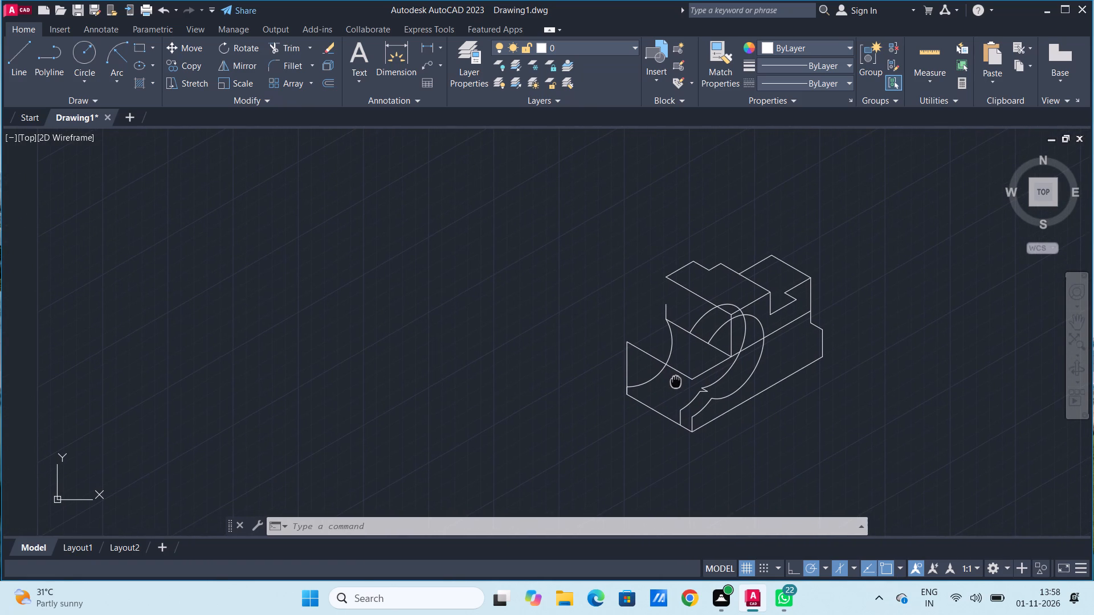
pyautogui.moveTo(676, 382); pyautogui.dragTo(672, 390, button='middle')
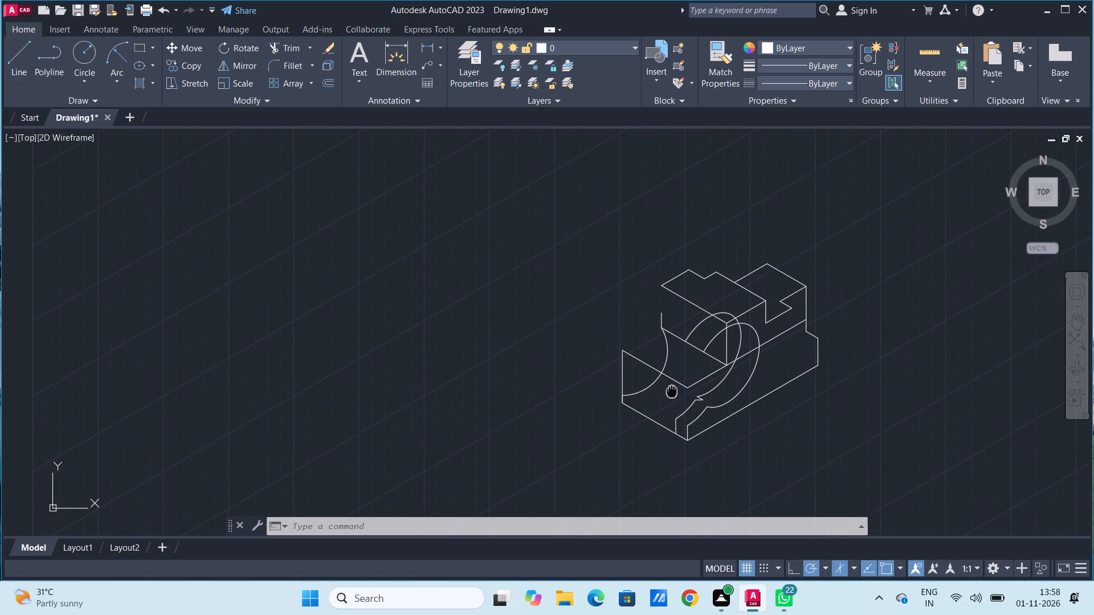
pyautogui.moveTo(672, 390); pyautogui.dragTo(666, 401, button='middle')
pyautogui.middleClick(666, 401)
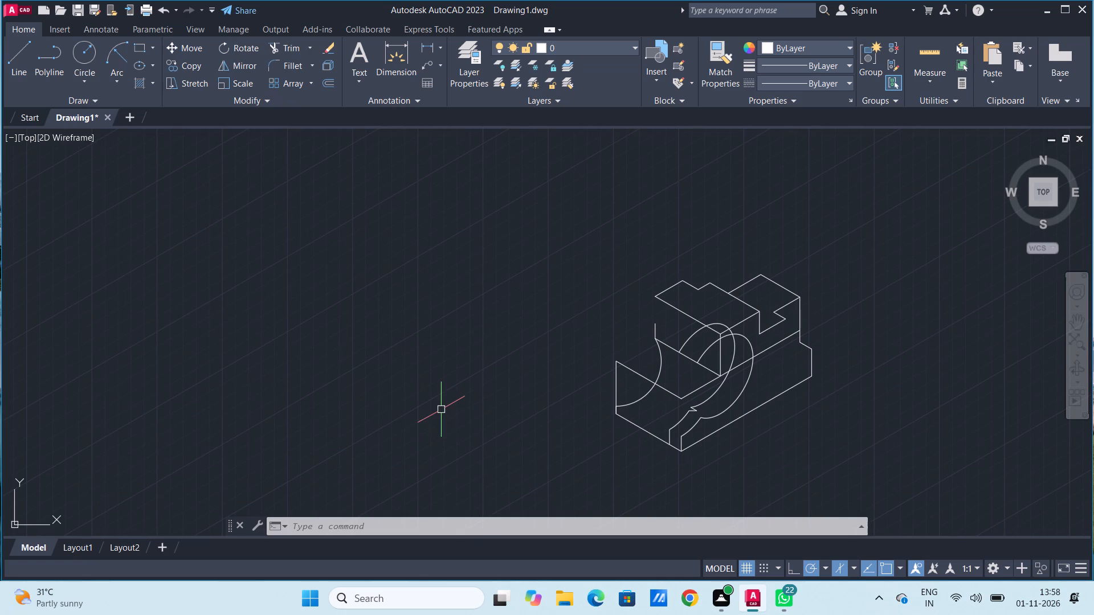
# Draw a line from the new arc's lower end, parallel to the lower block's bottom edge, extending past the front corner.
pyautogui.click(22, 67)
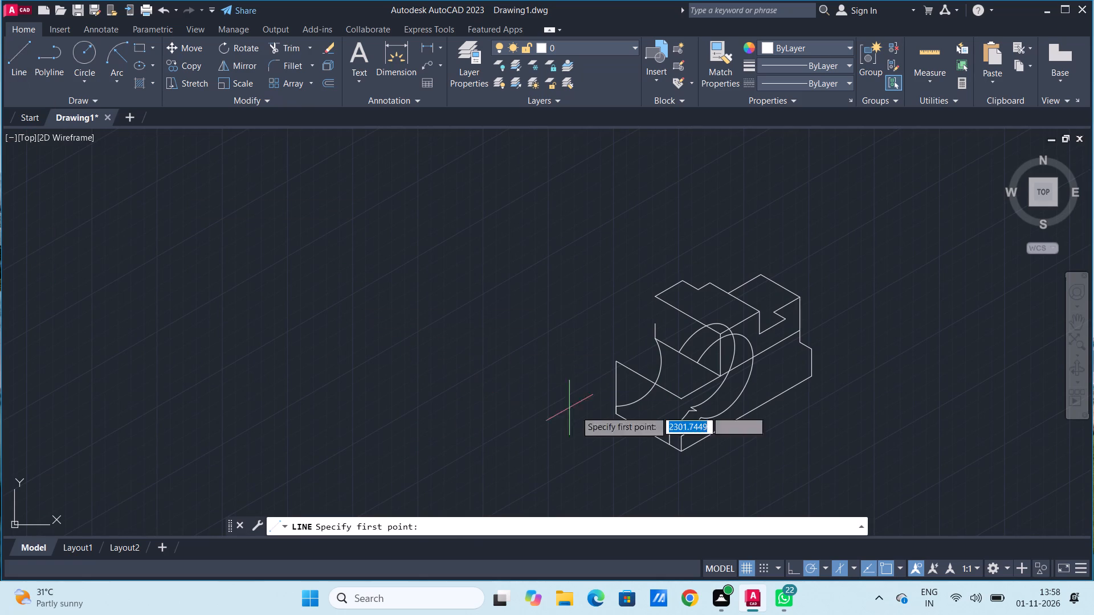
pyautogui.scroll(2, 688, 450)
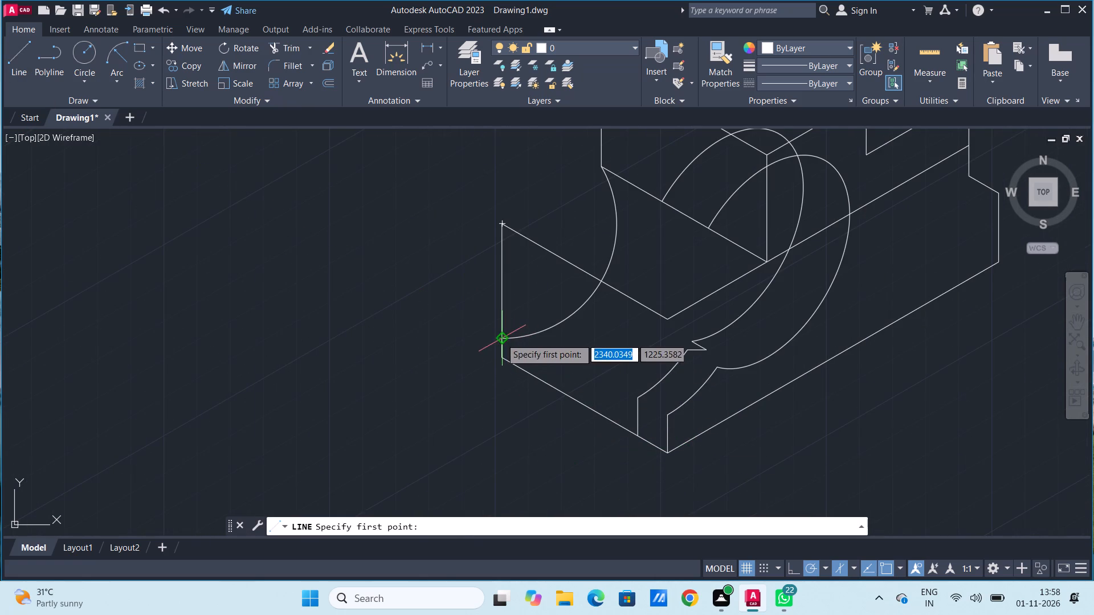
pyautogui.click(501, 337)
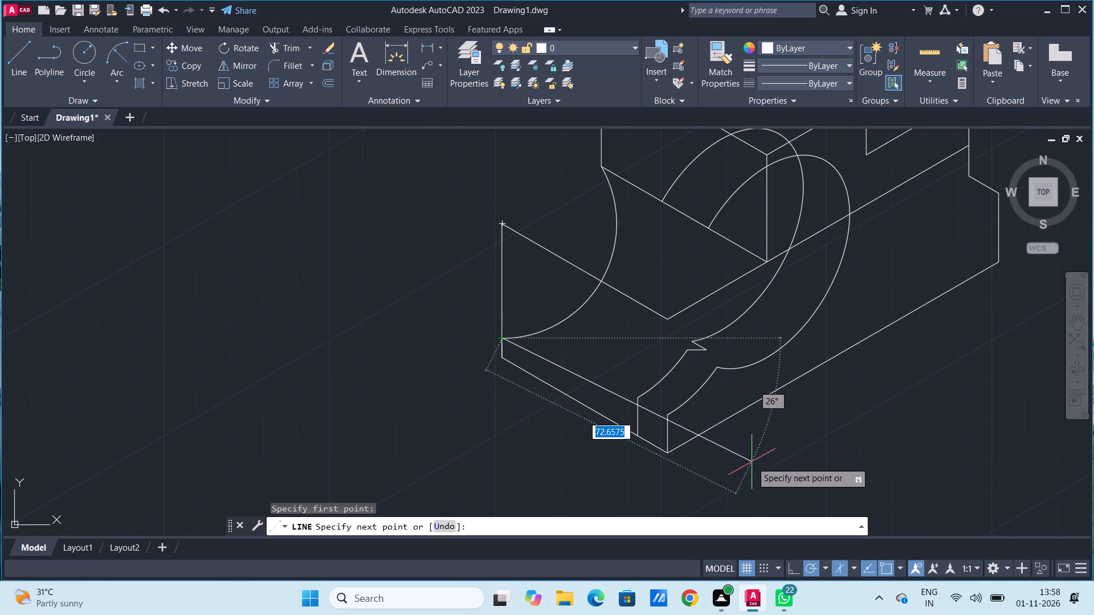
pyautogui.click(742, 479)
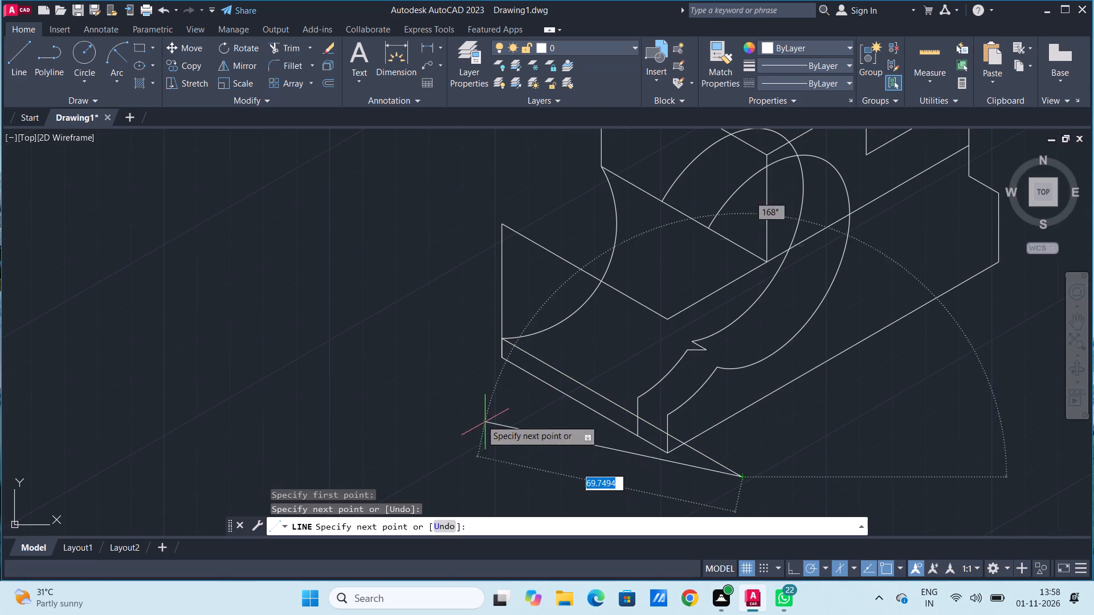
pyautogui.press('space')
# Trim the new line's overhang past the front corner, its piece between the two short front verticals, and the verticals' leftover ends.
pyautogui.write('tr')
pyautogui.press('Return')
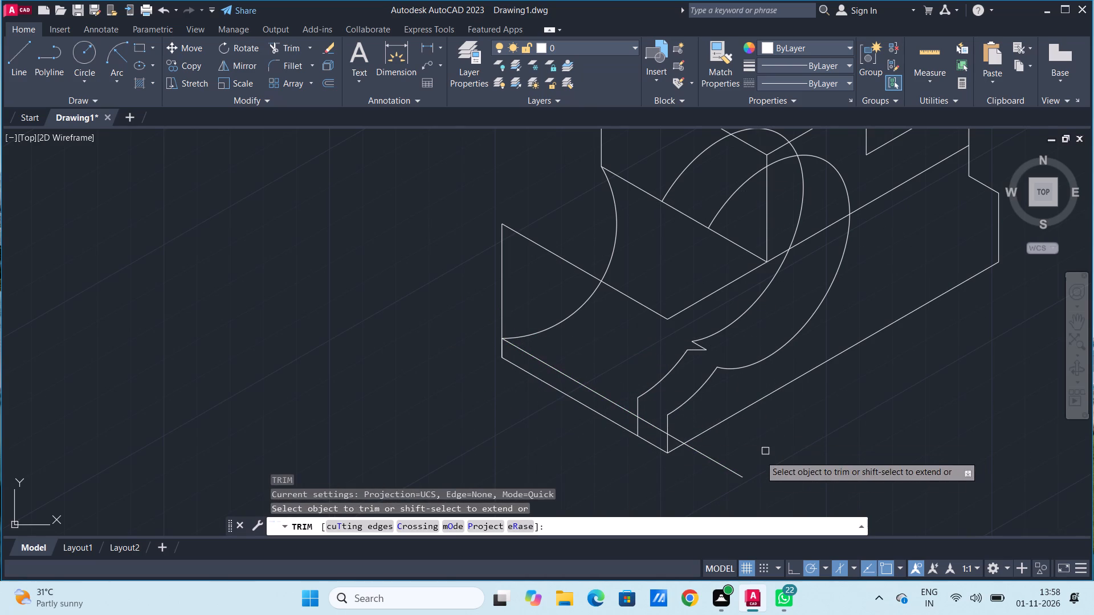
pyautogui.click(731, 471)
pyautogui.click(679, 441)
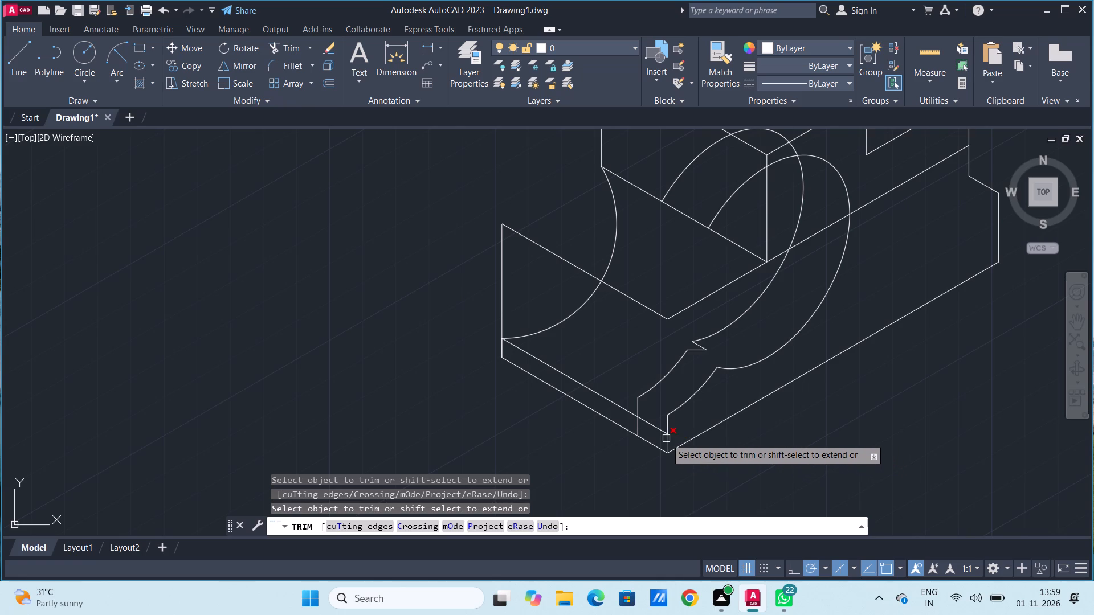
pyautogui.click(638, 427)
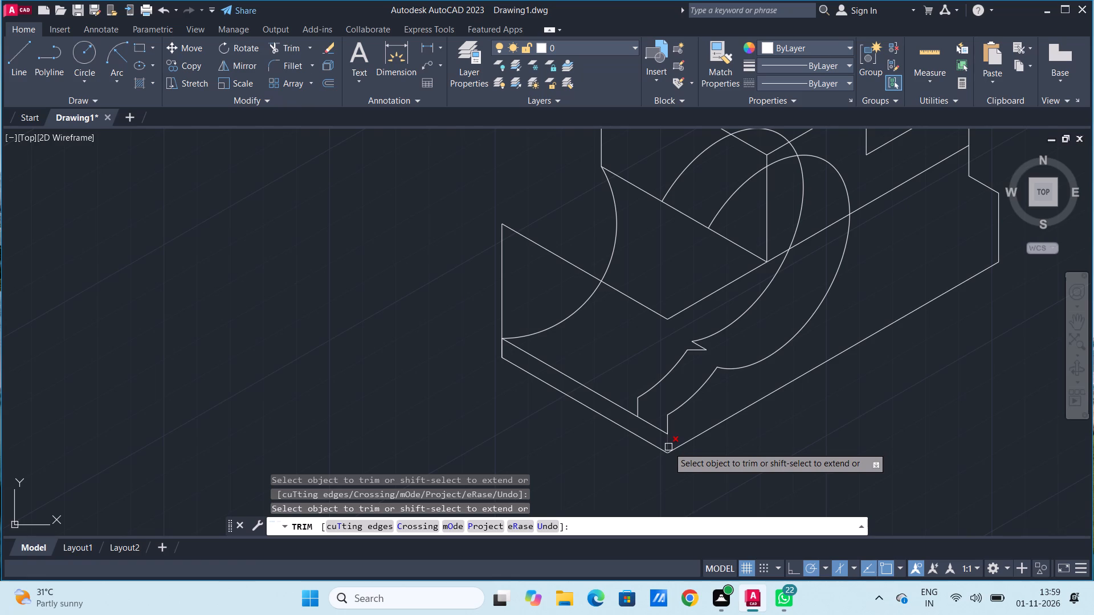
pyautogui.click(668, 447)
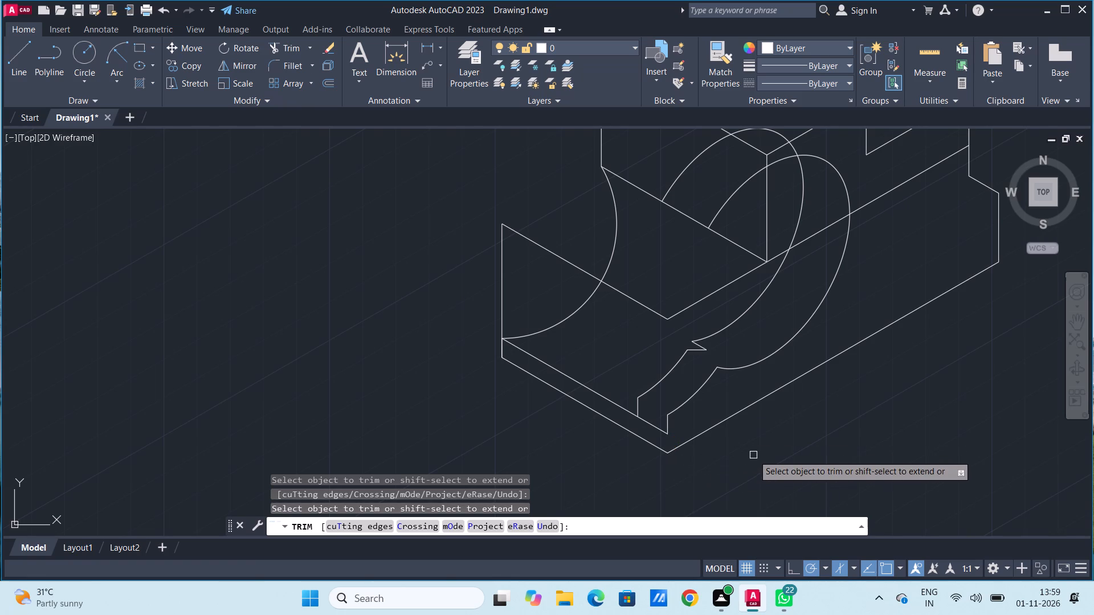
pyautogui.click(653, 425)
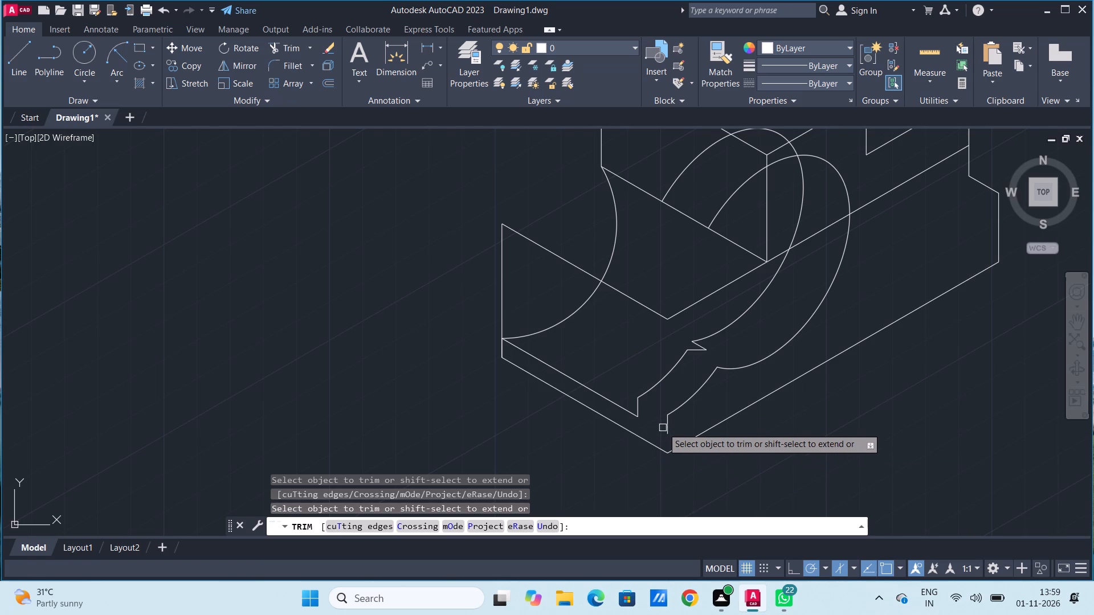
pyautogui.click(666, 429)
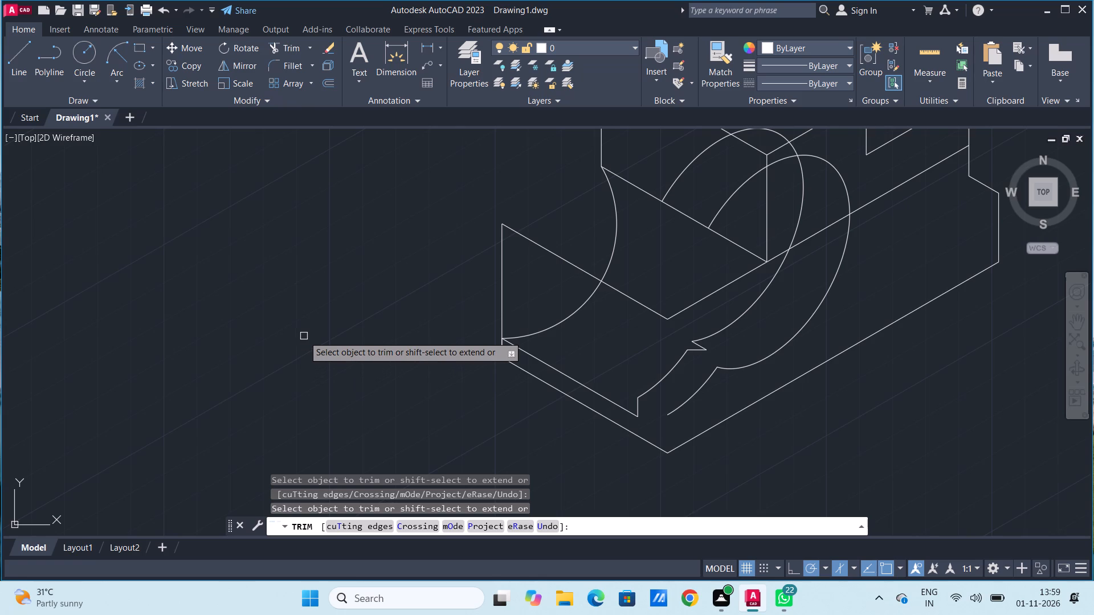
pyautogui.press('Escape')
# Draw a line joining the lower end of the front lower curve to the top of the remaining short vertical edge.
pyautogui.write('l')
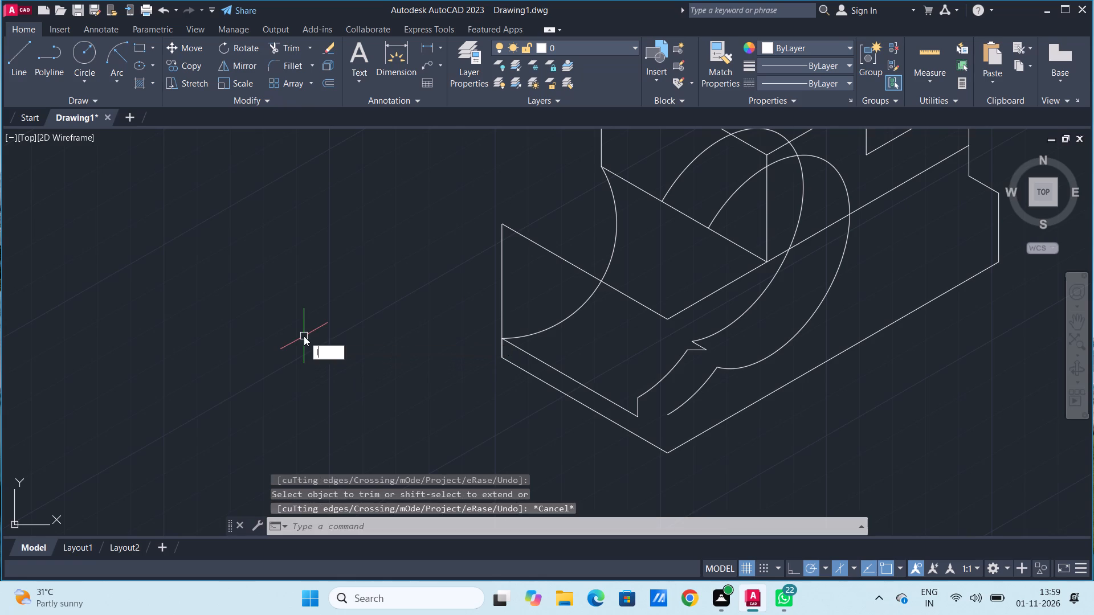
pyautogui.press('space')
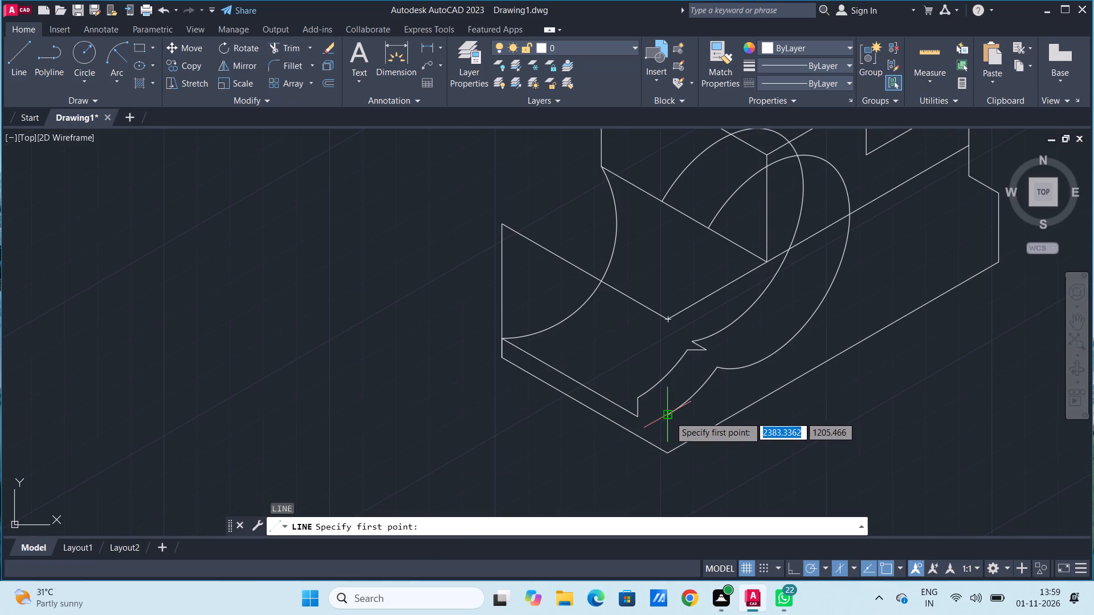
pyautogui.click(668, 416)
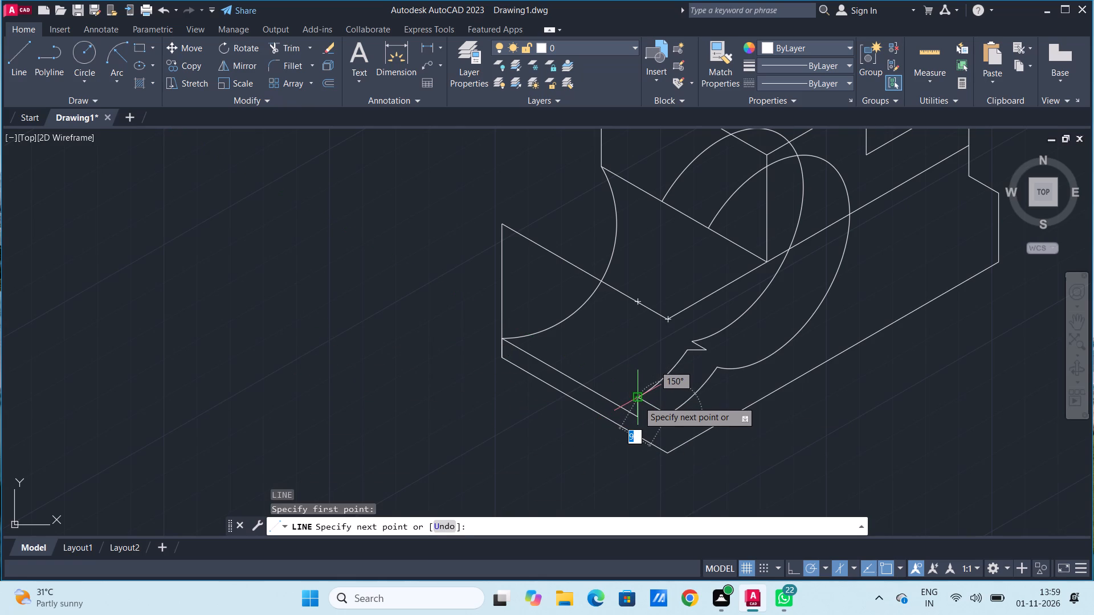
pyautogui.click(638, 401)
pyautogui.press('space')
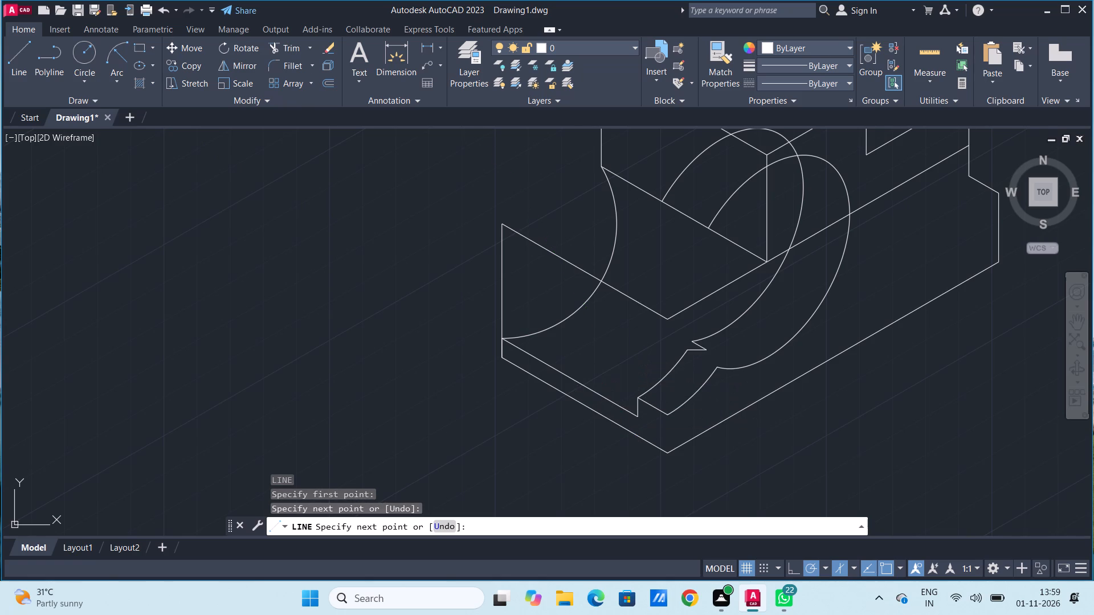
# Examine the whole part, checking the upper block's open outer side and the curved edges of the lower block.
pyautogui.scroll(3, 625, 360)
pyautogui.scroll(-4, 624, 360)
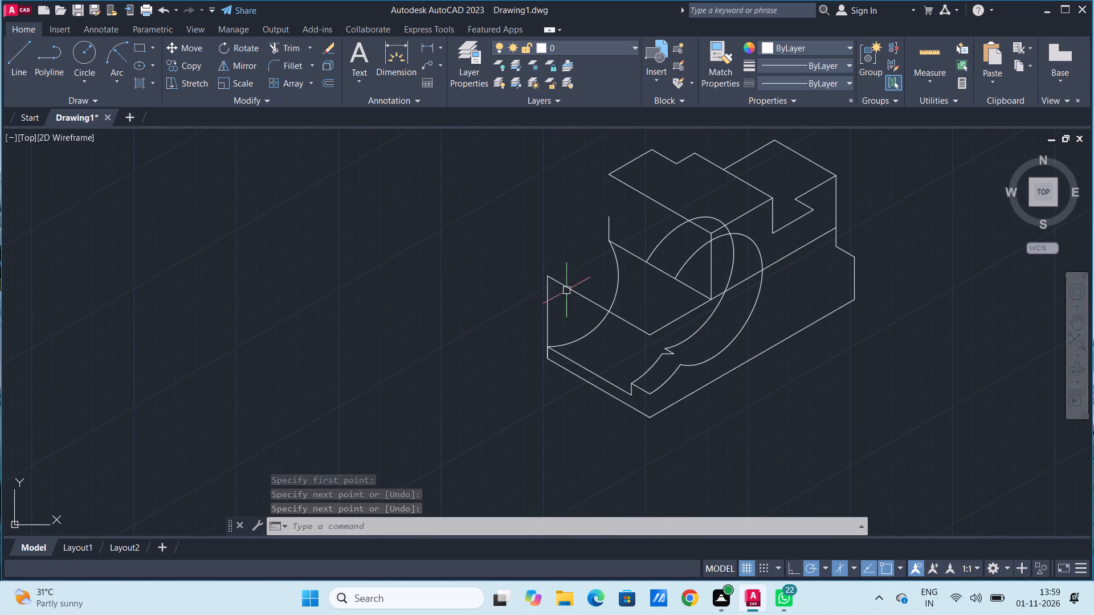
pyautogui.scroll(-1, 611, 283)
pyautogui.scroll(1, 628, 271)
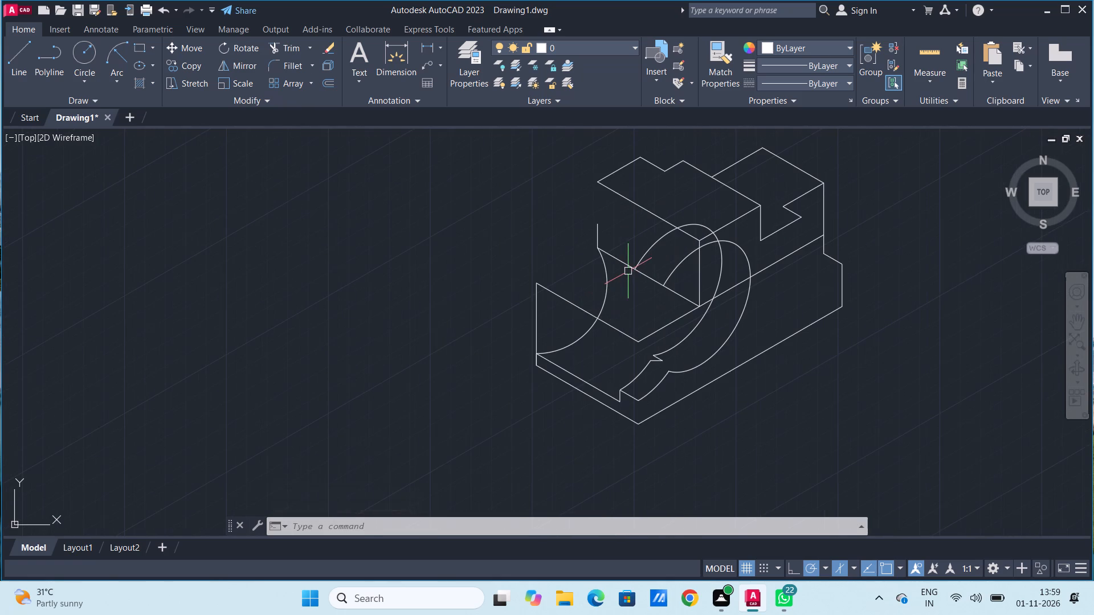
pyautogui.scroll(1, 629, 272)
pyautogui.moveTo(636, 259); pyautogui.dragTo(650, 331, button='middle')
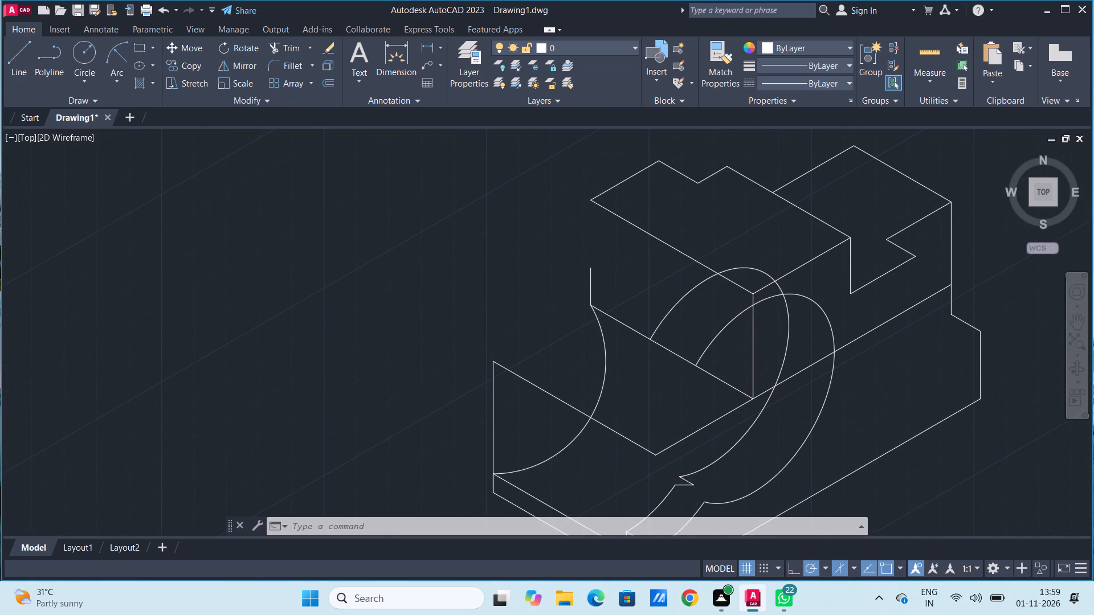
pyautogui.scroll(4, 639, 331)
pyautogui.scroll(-4, 639, 334)
pyautogui.scroll(1, 631, 377)
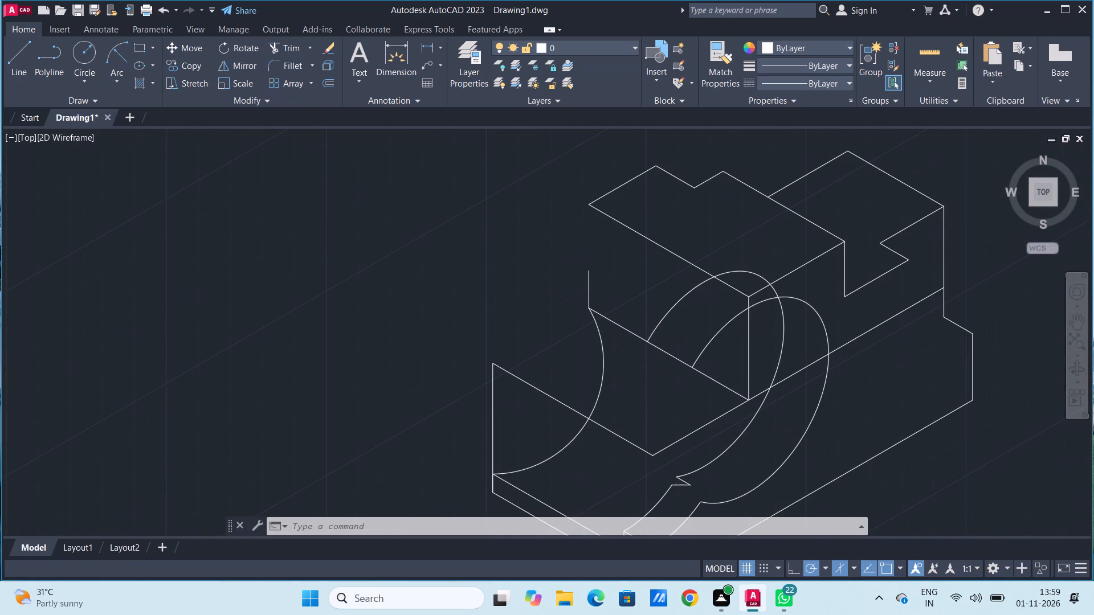
pyautogui.scroll(-1, 631, 377)
pyautogui.moveTo(643, 415); pyautogui.dragTo(642, 325, button='middle')
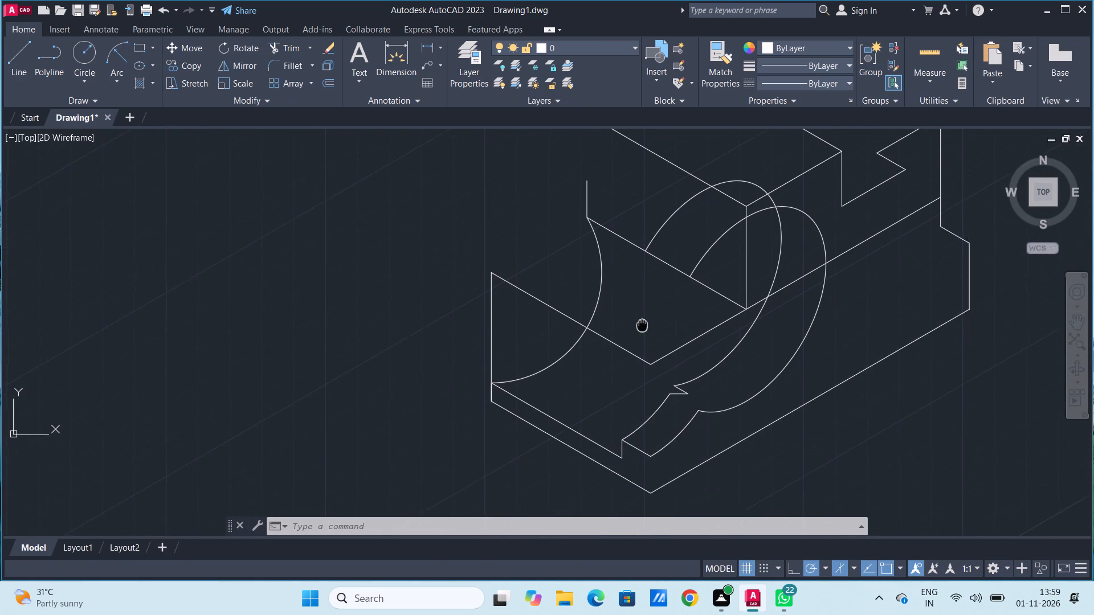
pyautogui.moveTo(642, 325); pyautogui.dragTo(629, 361, button='middle')
pyautogui.scroll(2, 629, 359)
pyautogui.scroll(-4, 629, 359)
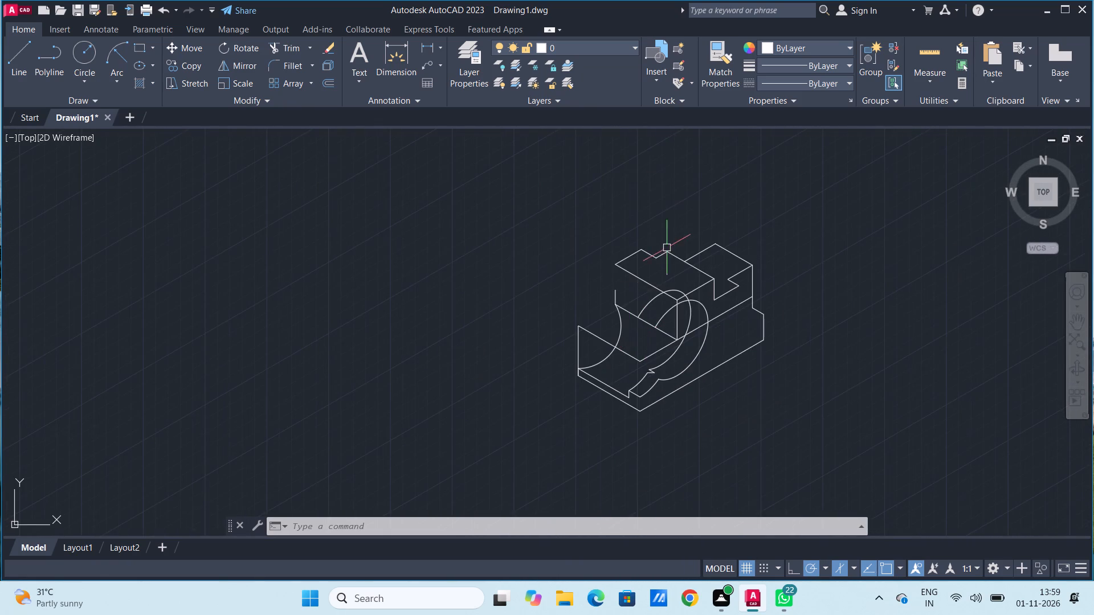
pyautogui.moveTo(677, 236); pyautogui.dragTo(743, 272, button='middle')
pyautogui.scroll(1, 698, 405)
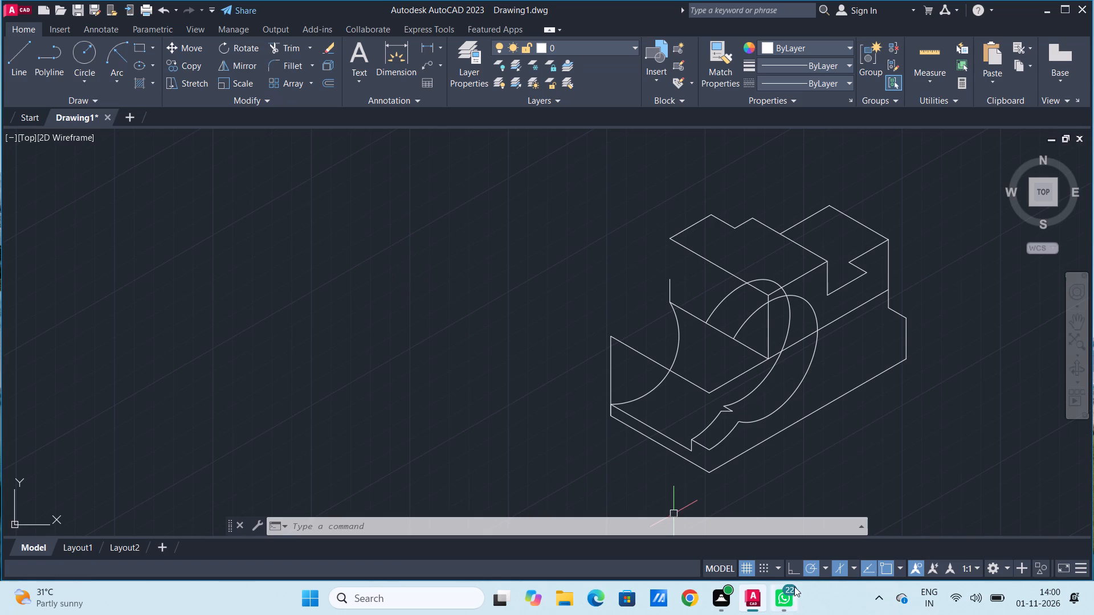
# With polar tracking at 10° increments, draw a line about 43.6 long at 70° from the top of the upper block's short outer vertical edge.
pyautogui.click(824, 568)
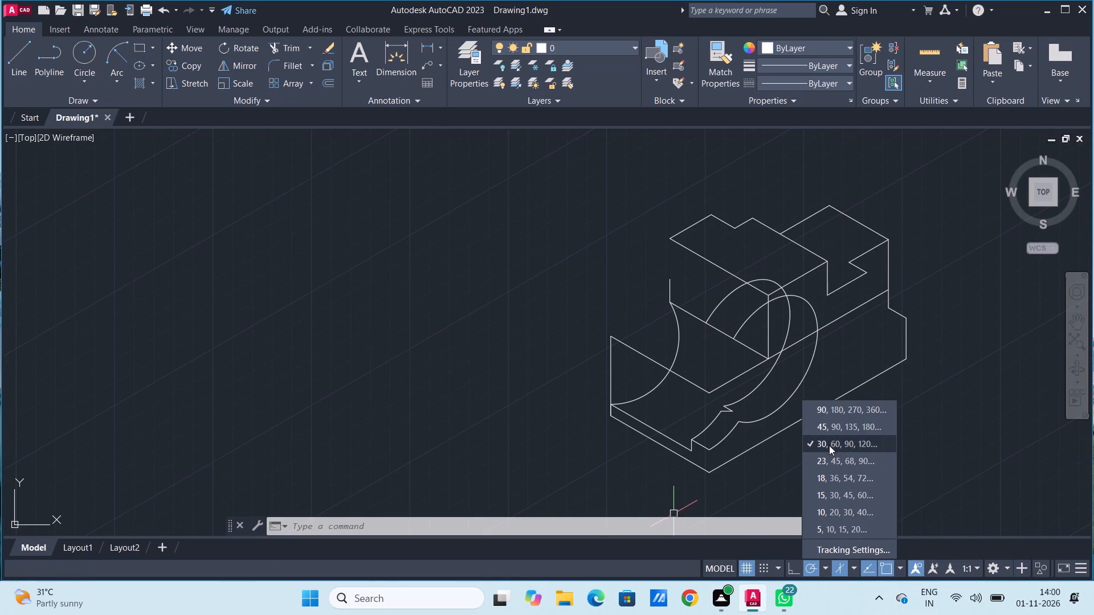
pyautogui.click(824, 506)
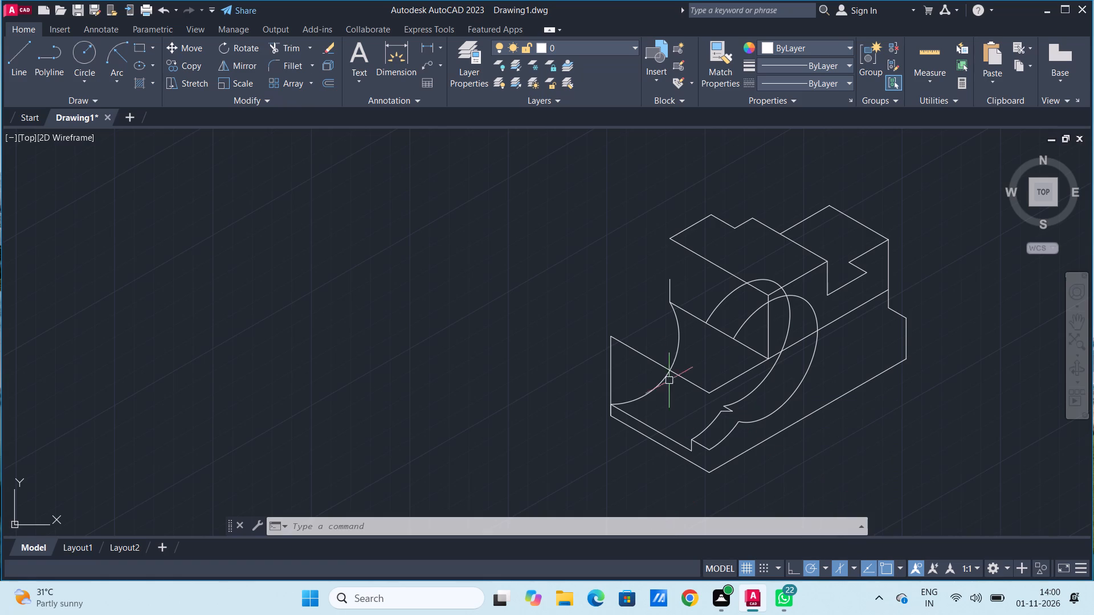
pyautogui.press('l')
pyautogui.press('Return')
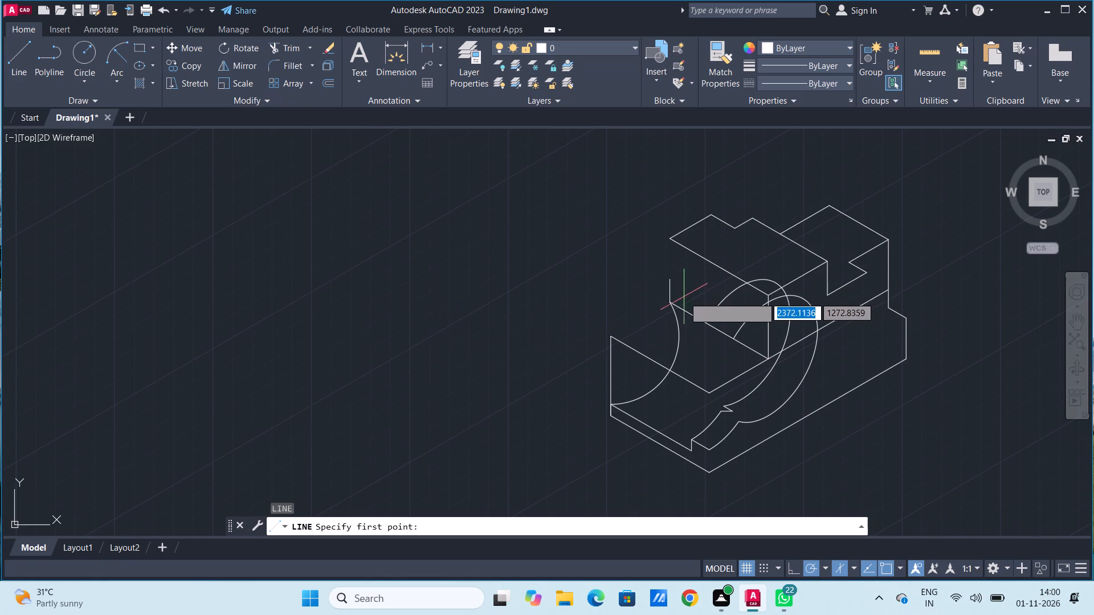
pyautogui.click(672, 278)
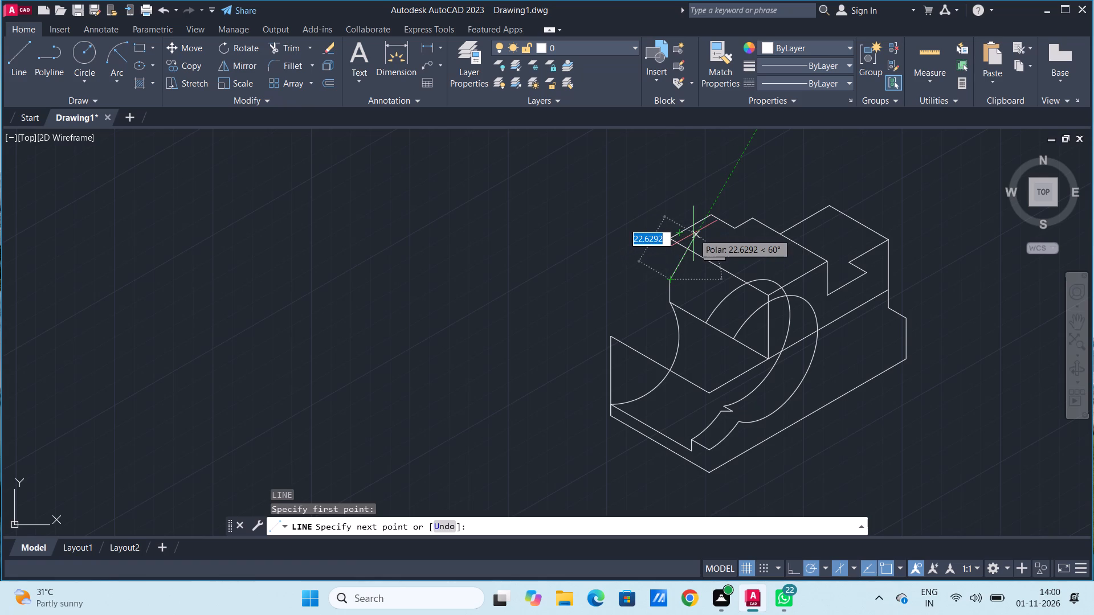
pyautogui.click(703, 186)
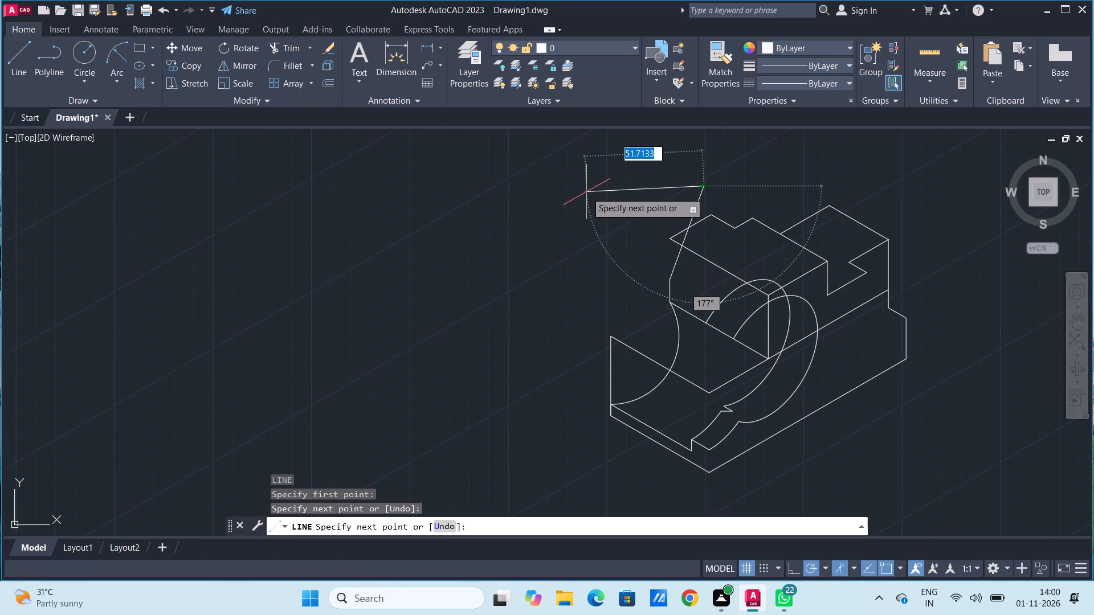
pyautogui.press('space')
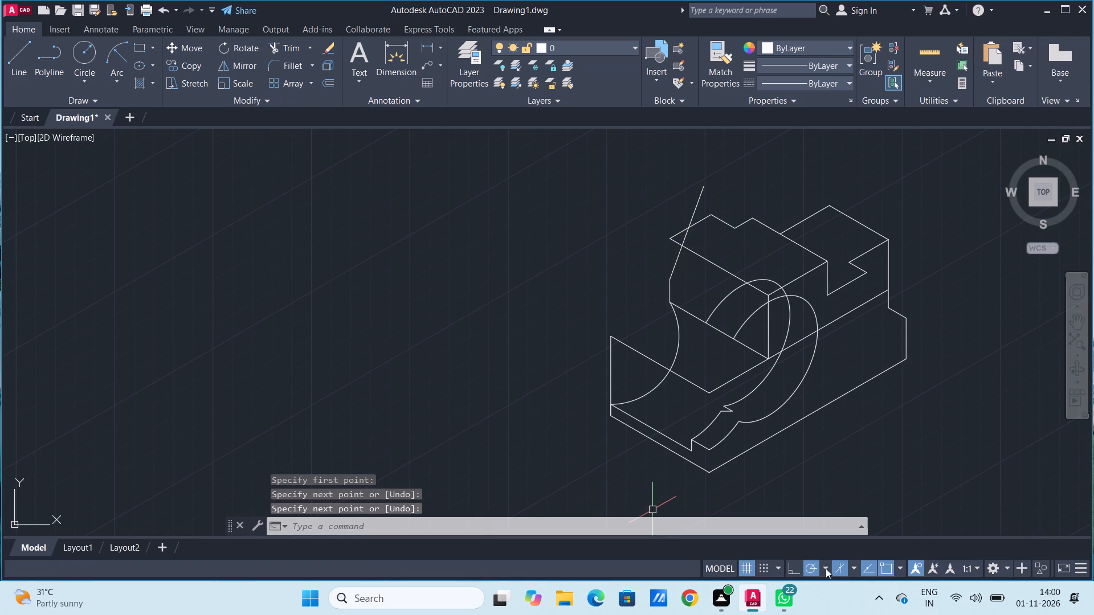
# Set the polar tracking increment back to 30°.
pyautogui.click(824, 567)
pyautogui.click(831, 445)
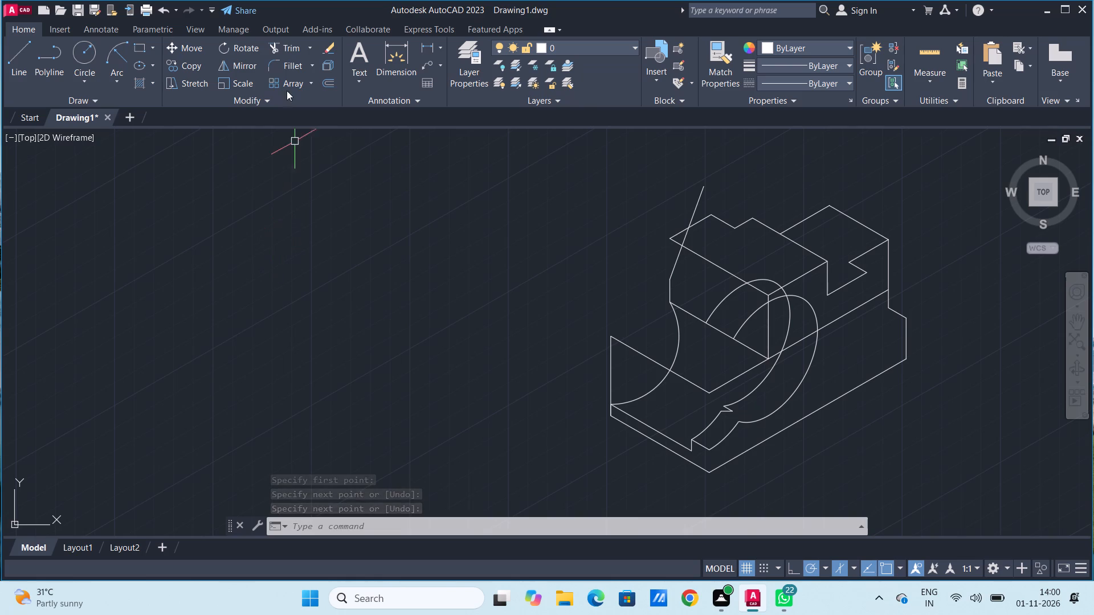
# Trim the 70° line where it extends above the front edge of the upper block's top face.
pyautogui.click(287, 46)
pyautogui.scroll(2, 715, 200)
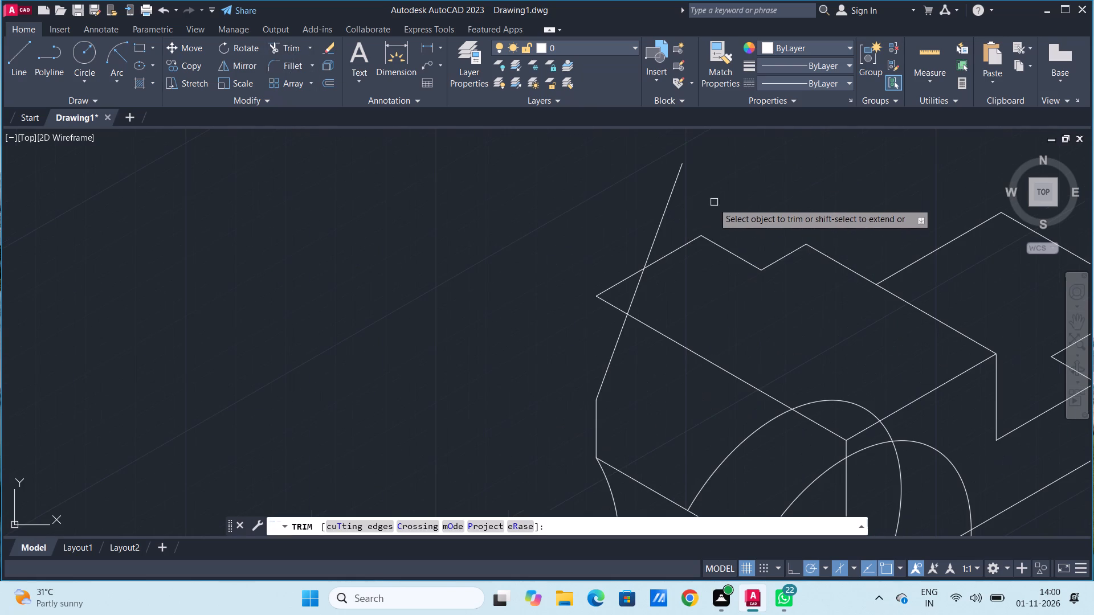
pyautogui.click(665, 211)
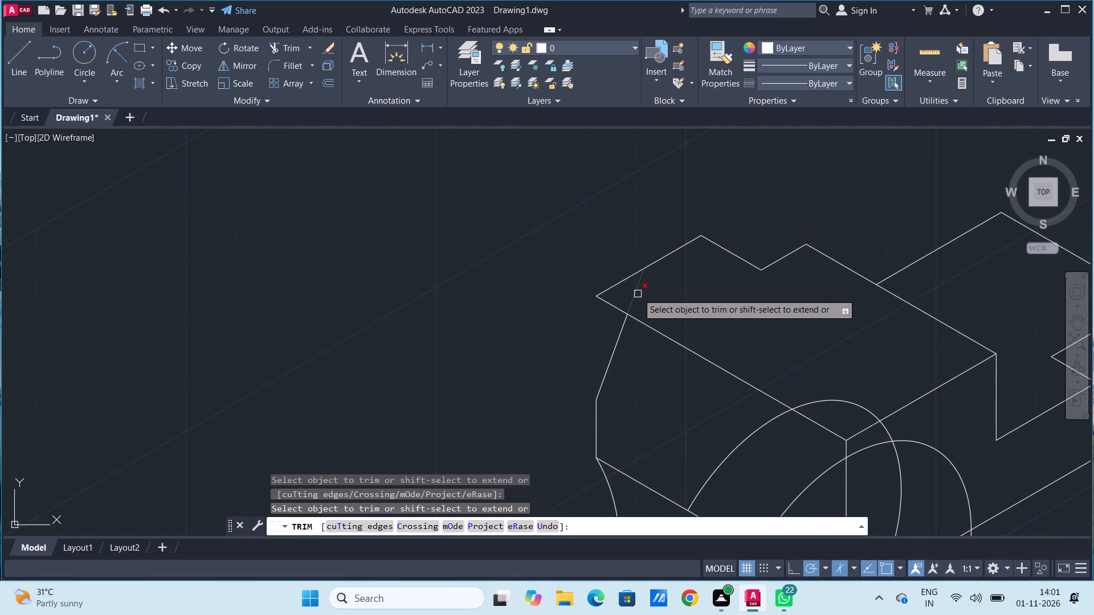
pyautogui.click(638, 291)
pyautogui.scroll(-2, 556, 331)
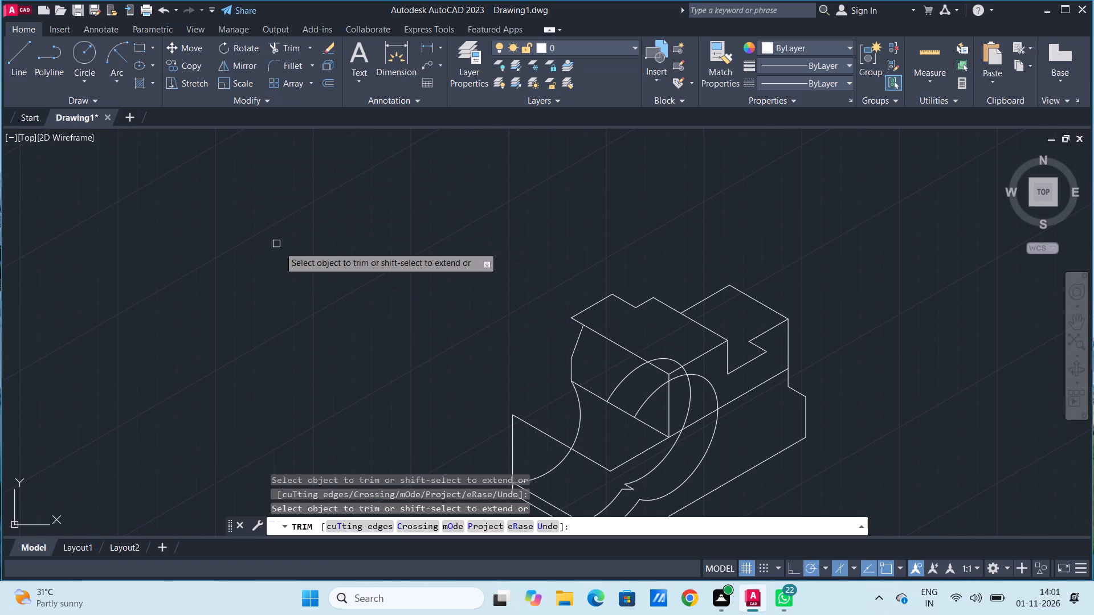
pyautogui.press('space')
# Draw a 30° line from the upper end of the slanted line across the top face, extending past its back edge.
pyautogui.write('n')
pyautogui.write('l')
pyautogui.press('space')
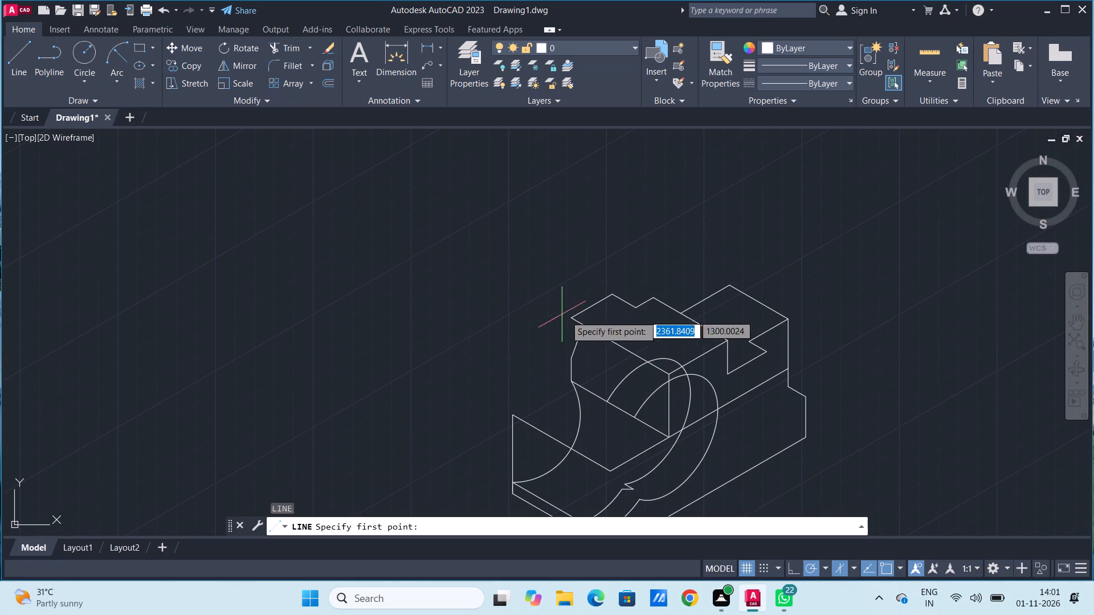
pyautogui.click(583, 323)
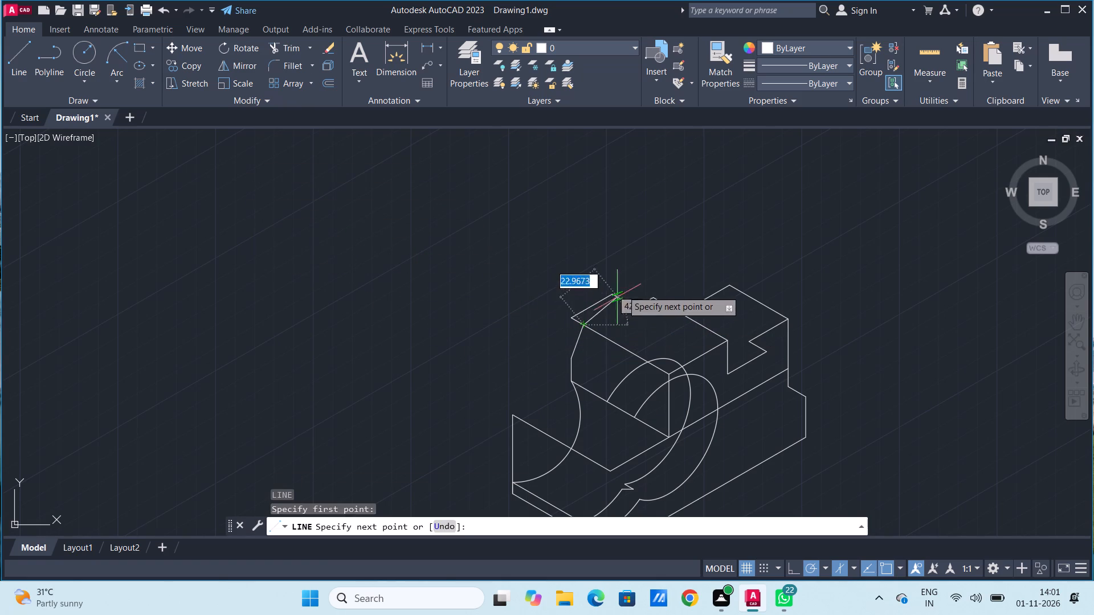
pyautogui.click(664, 275)
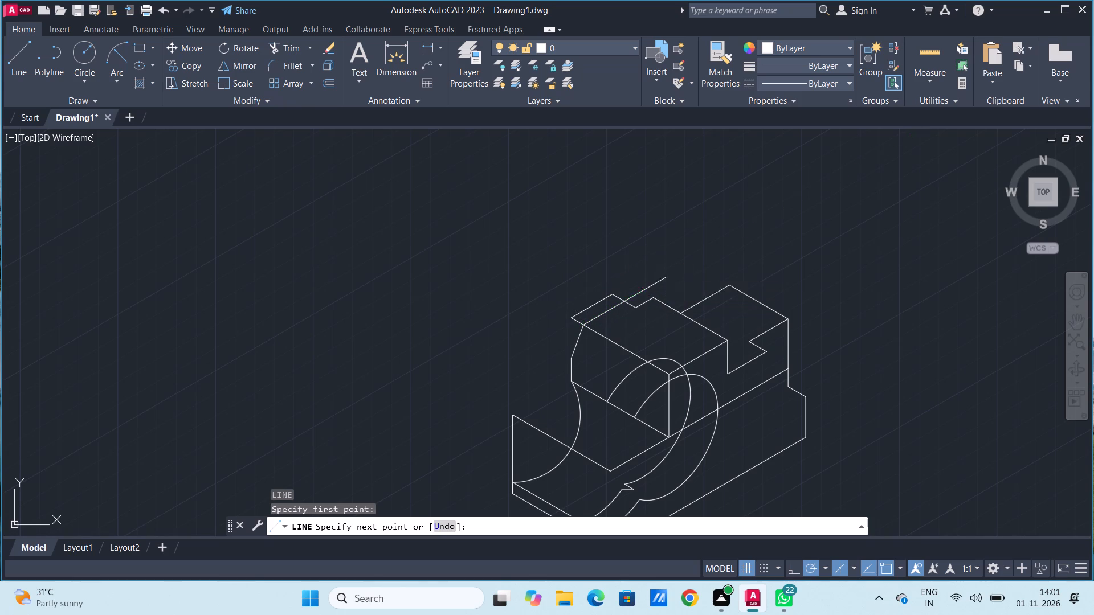
pyautogui.press('space')
# Trim the new line's overhang beyond the back edge and remove the top face's outer corner edges outside that line.
pyautogui.write('tr')
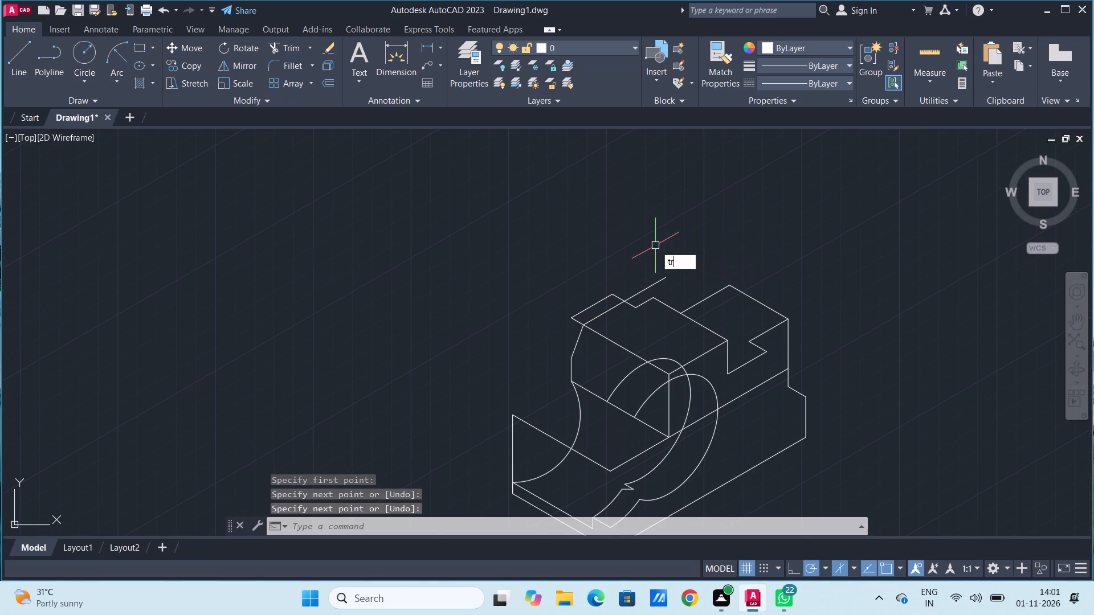
pyautogui.press('Return')
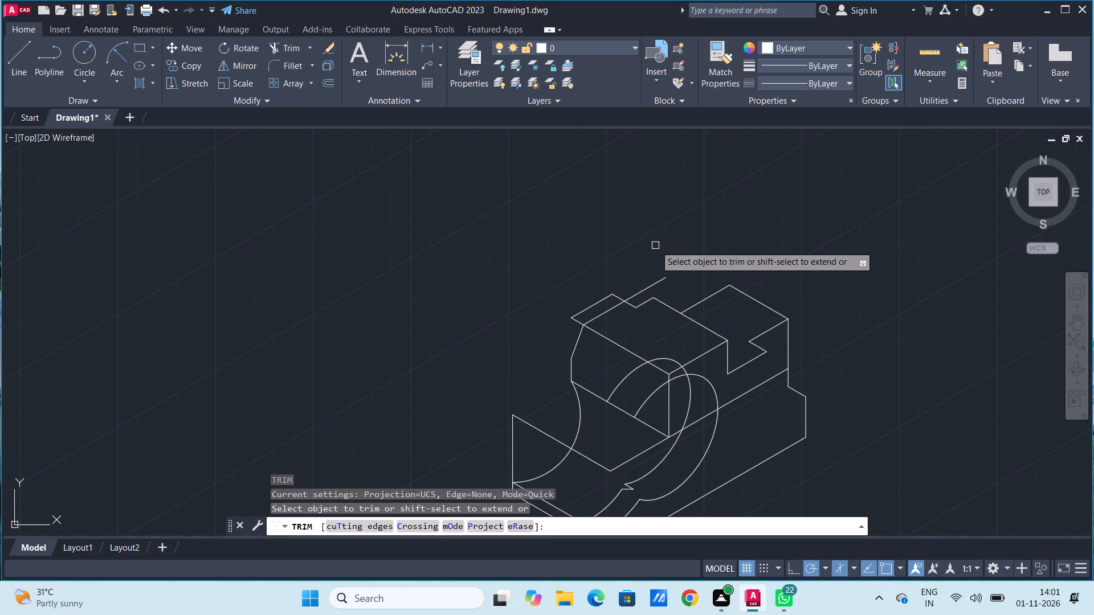
pyautogui.click(648, 286)
pyautogui.click(613, 292)
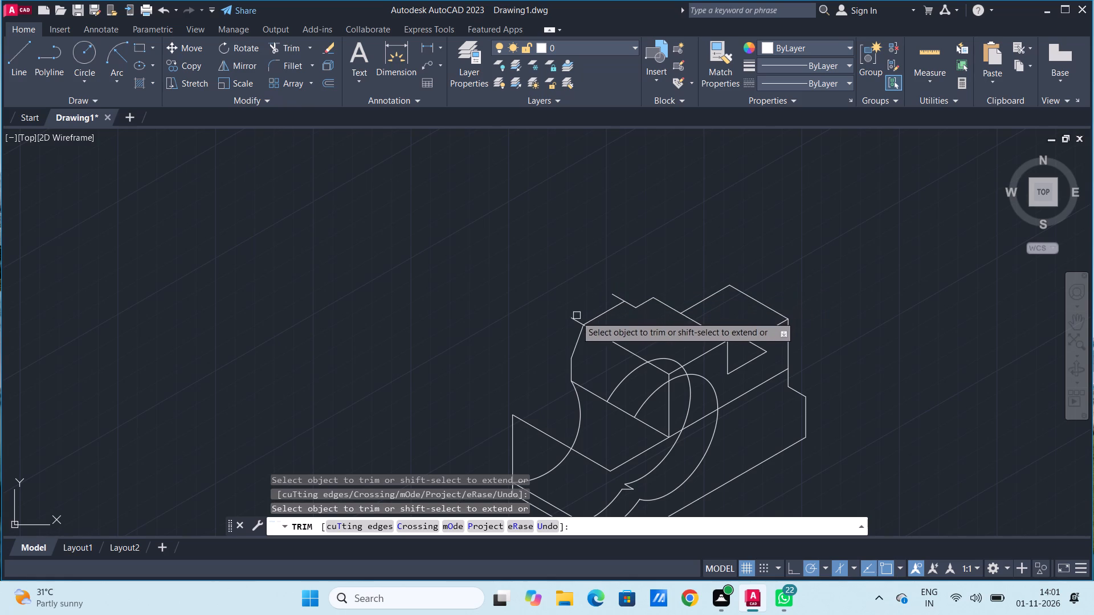
pyautogui.click(575, 317)
pyautogui.click(619, 294)
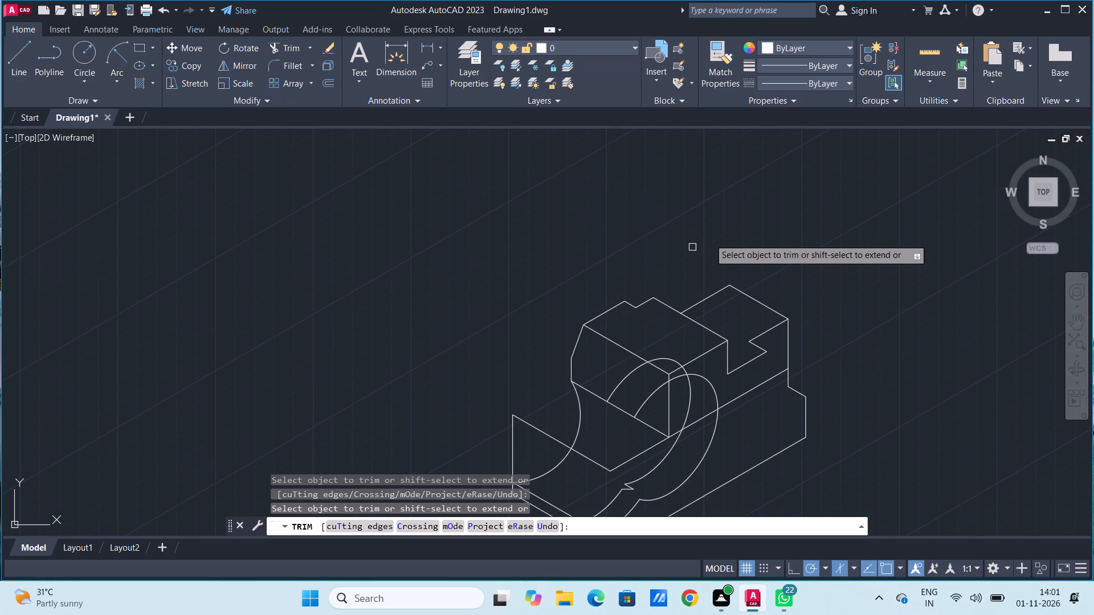
pyautogui.press('space')
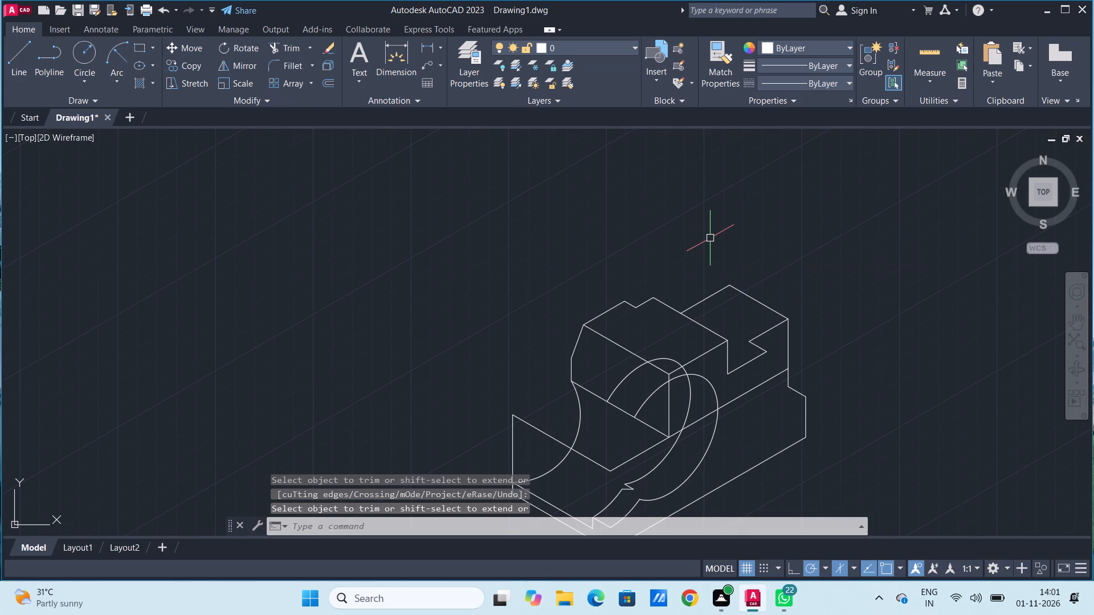
# Erase the radius arc joining the thin base edge's outer corner to the upper block's lower corner.
pyautogui.scroll(3, 537, 352)
pyautogui.scroll(-3, 546, 364)
pyautogui.moveTo(560, 387); pyautogui.dragTo(579, 308, button='middle')
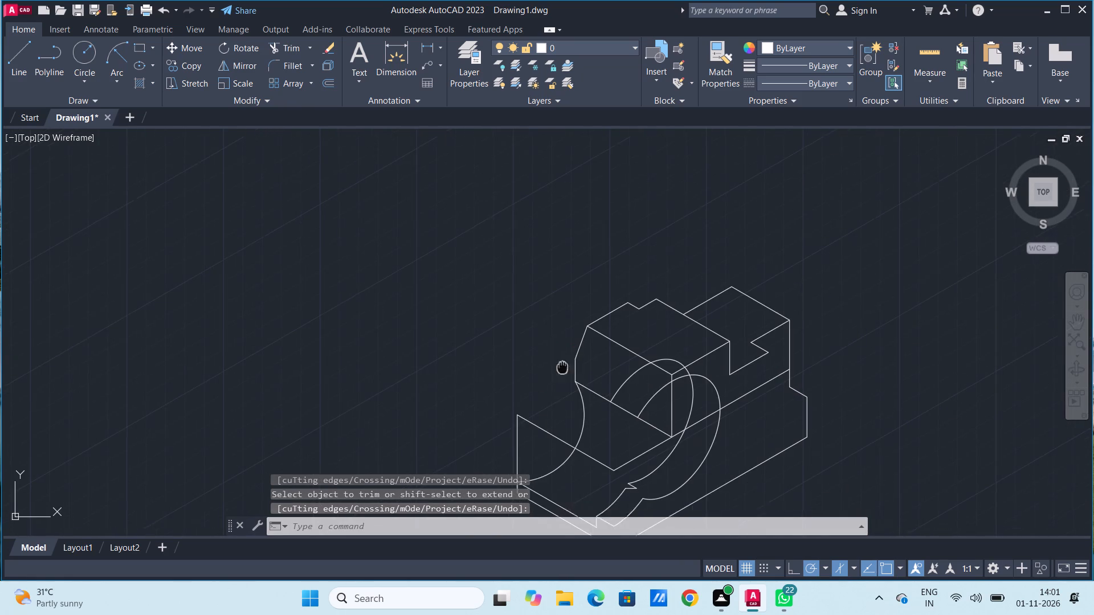
pyautogui.moveTo(579, 308); pyautogui.dragTo(605, 284, button='middle')
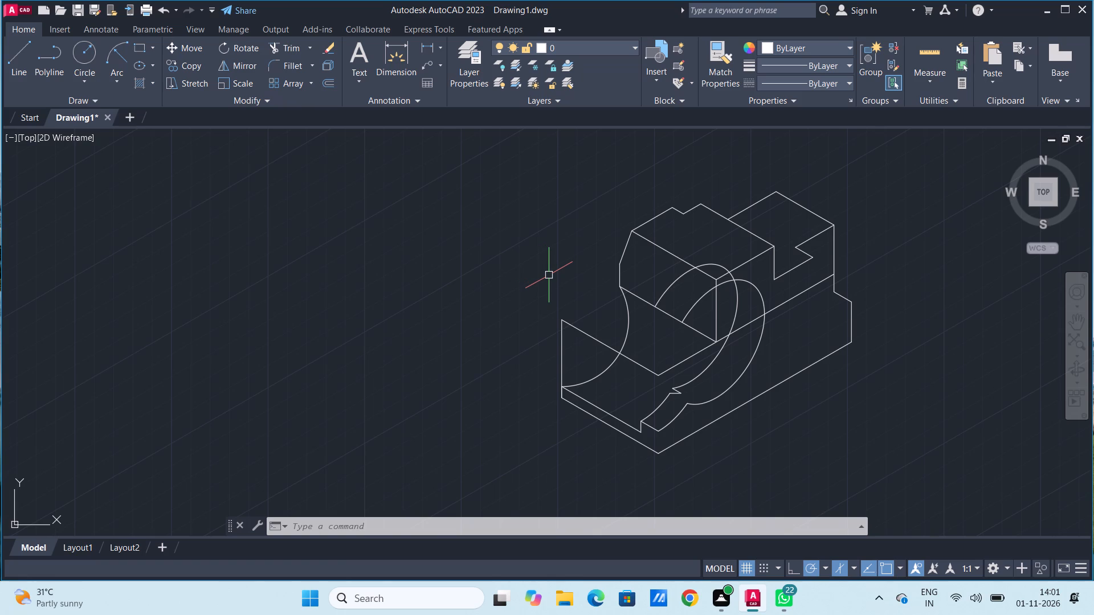
pyautogui.click(627, 317)
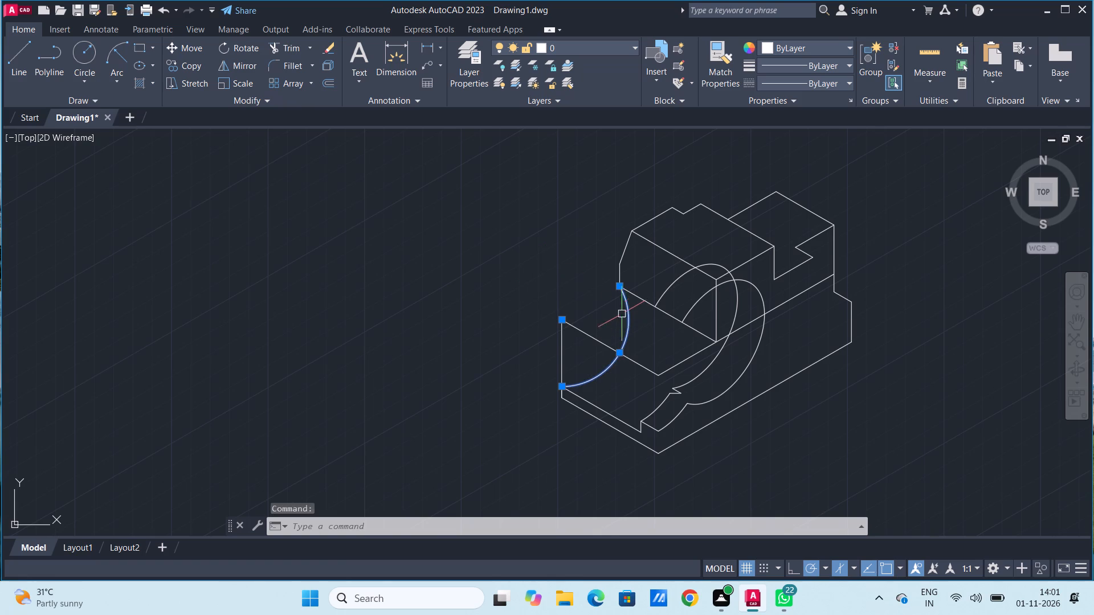
pyautogui.rightClick(451, 176)
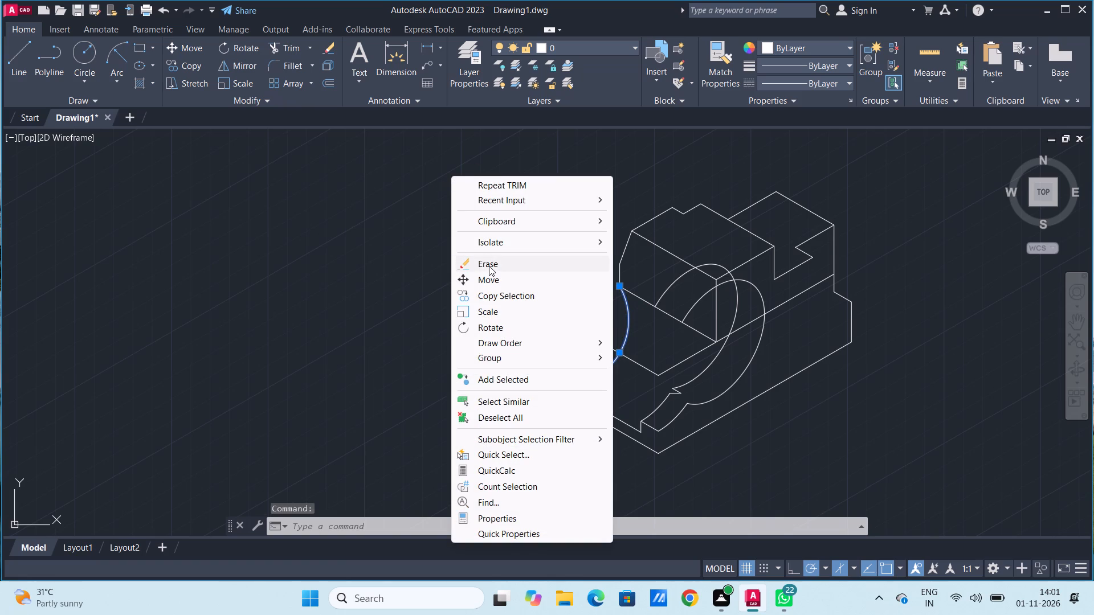
pyautogui.click(489, 264)
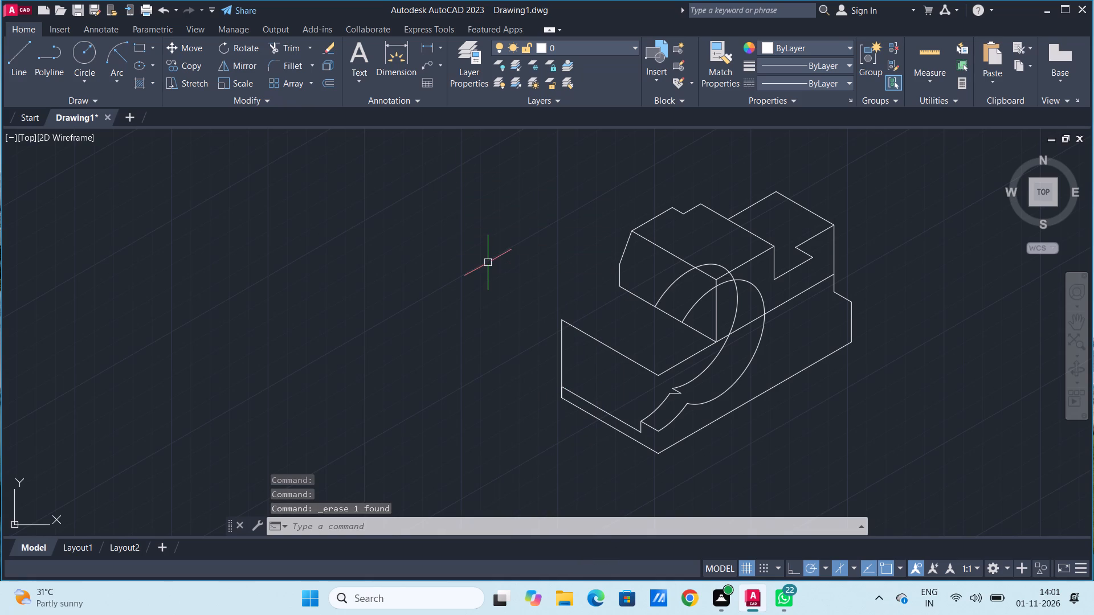
# Draw a vertical line down from the upper block's lower outer corner, ending past the sloping edge below it.
pyautogui.click(20, 56)
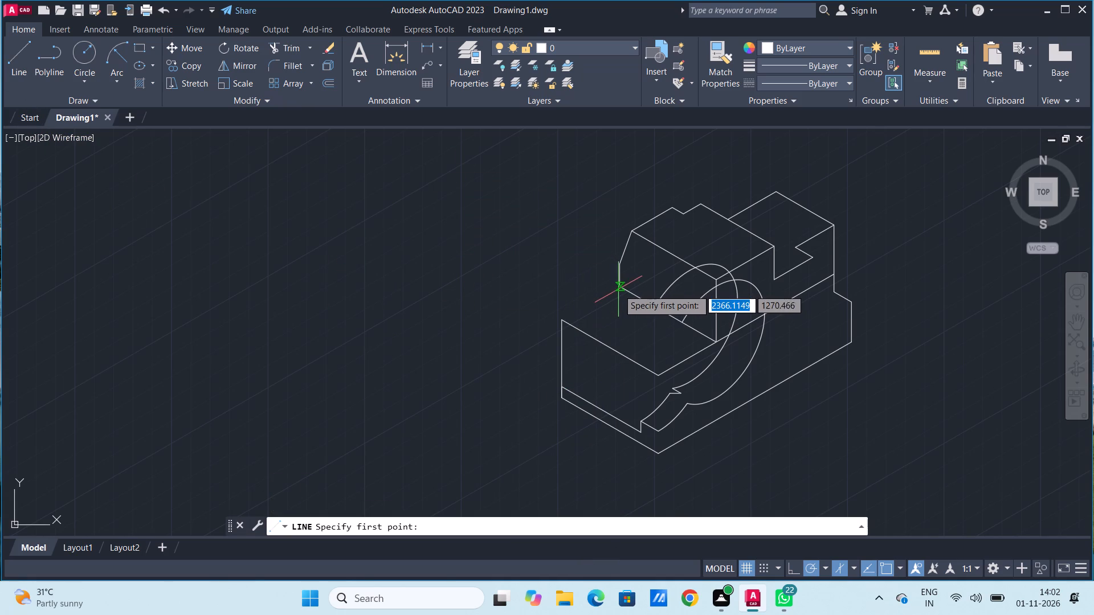
pyautogui.click(619, 284)
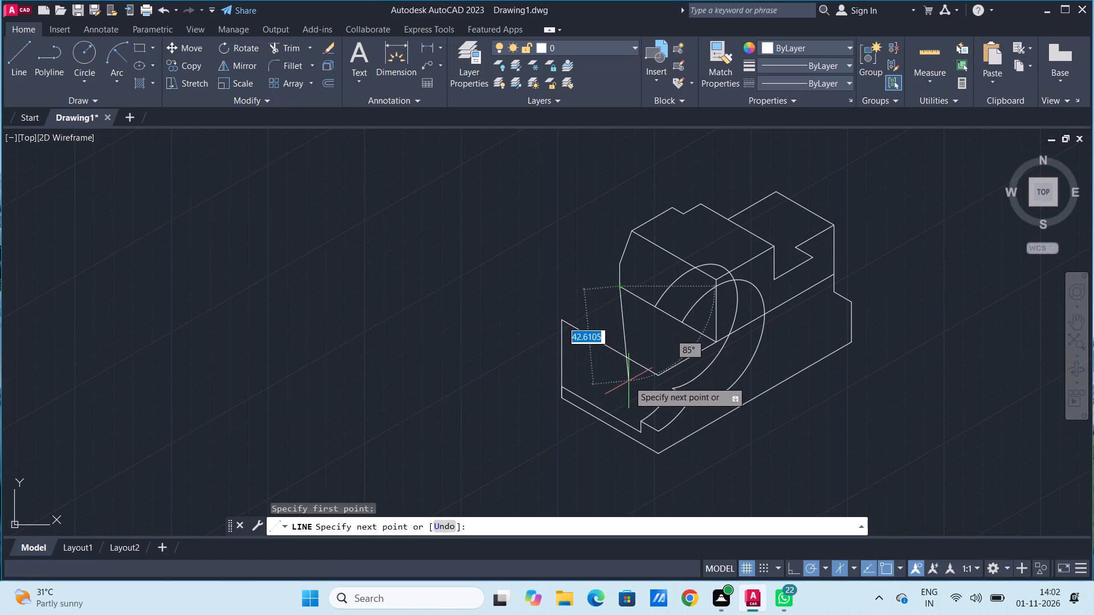
pyautogui.click(619, 384)
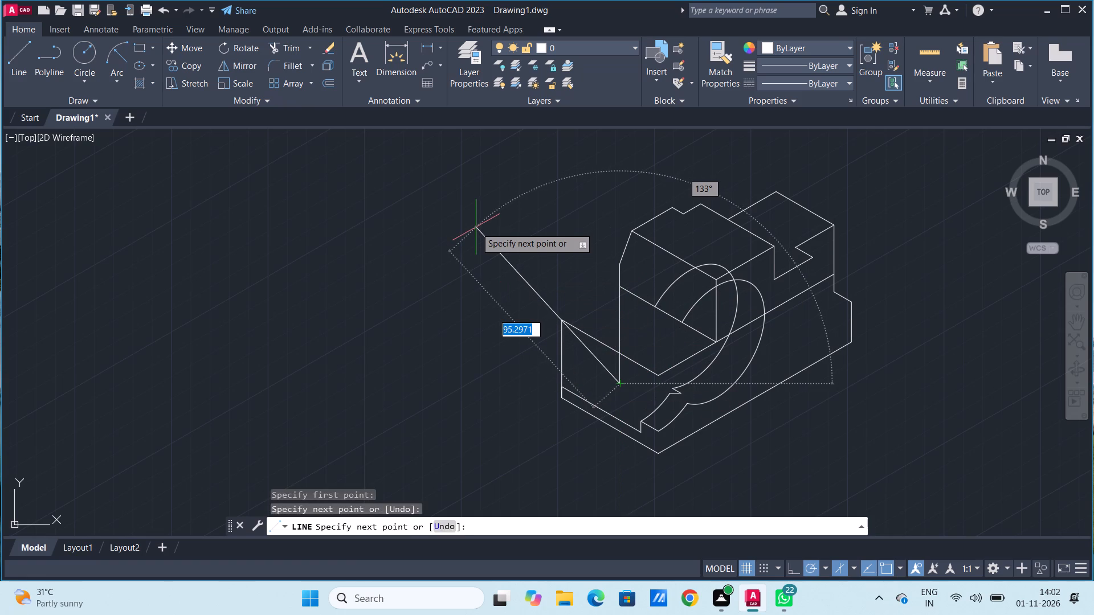
pyautogui.press('space')
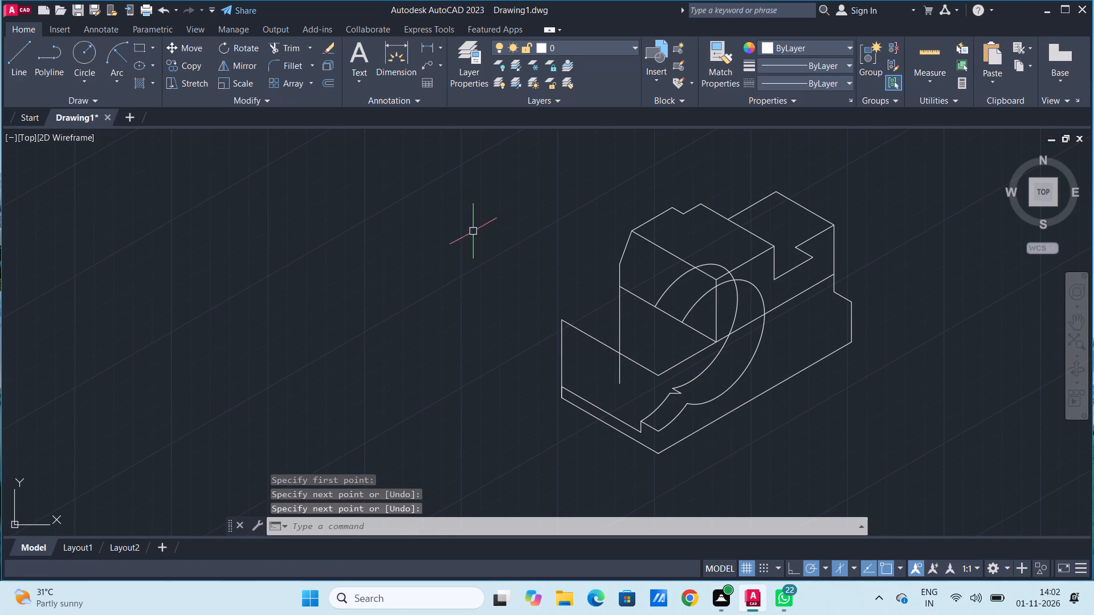
# Draw a start-end-radius arc of radius 40 from the thin base edge's outer corner to a point near the vertical line's top.
pyautogui.click(117, 60)
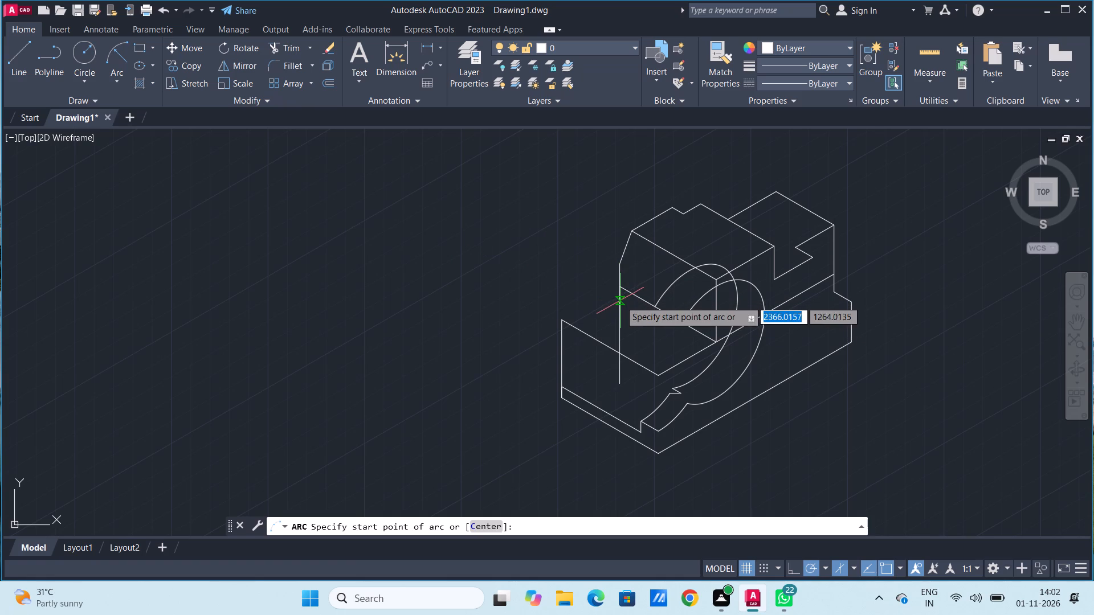
pyautogui.click(561, 388)
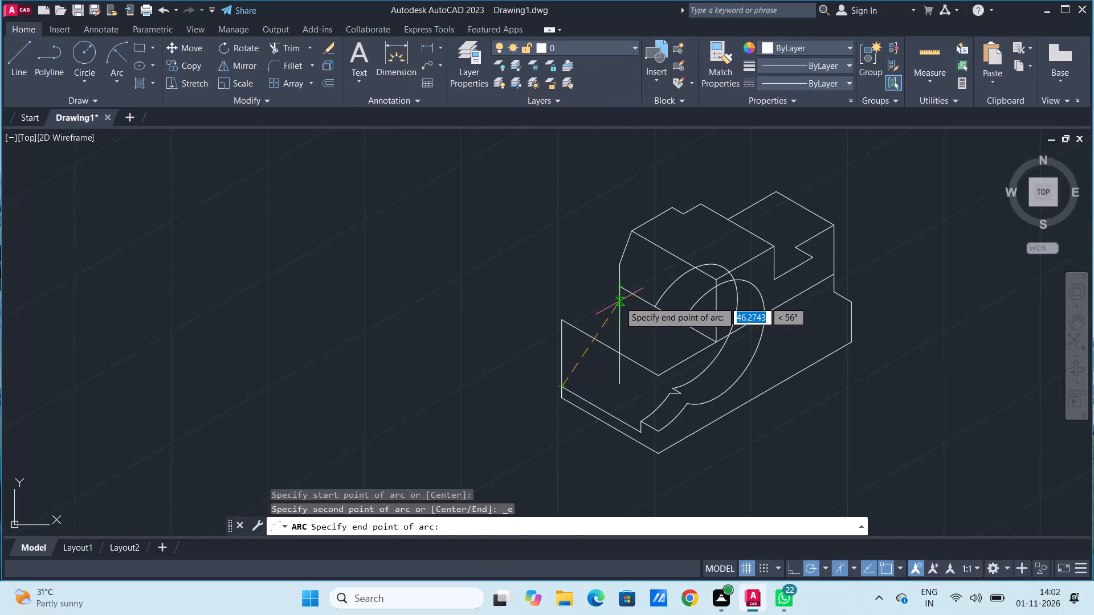
pyautogui.click(619, 301)
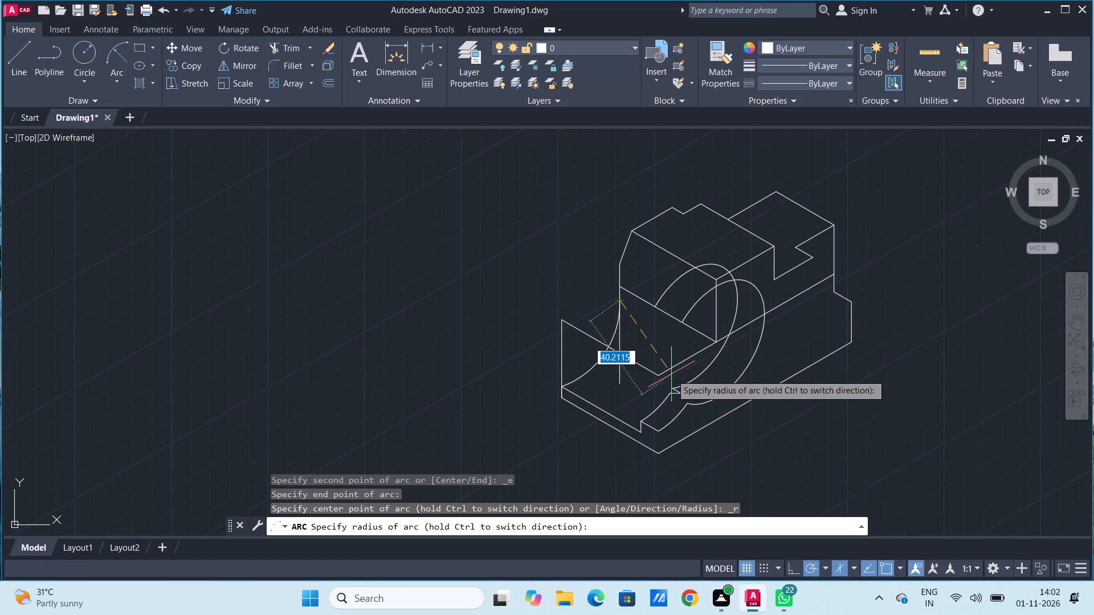
pyautogui.write('40')
pyautogui.press('Return')
# Trim away the vertical line below its junction with the arc, including the piece beyond the sloping edge.
pyautogui.scroll(1, 671, 374)
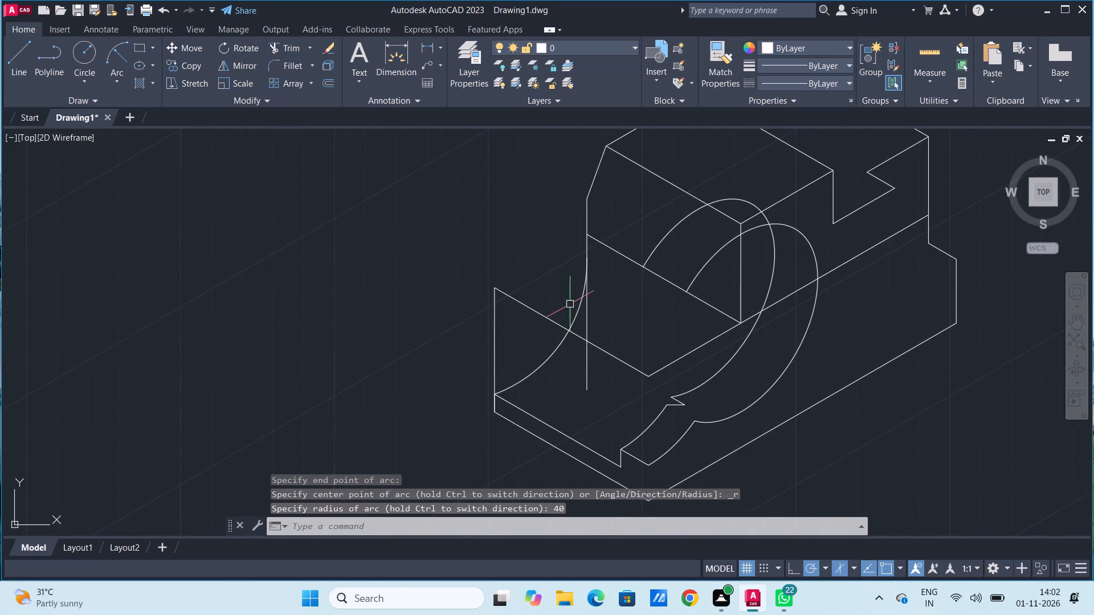
pyautogui.scroll(2, 655, 302)
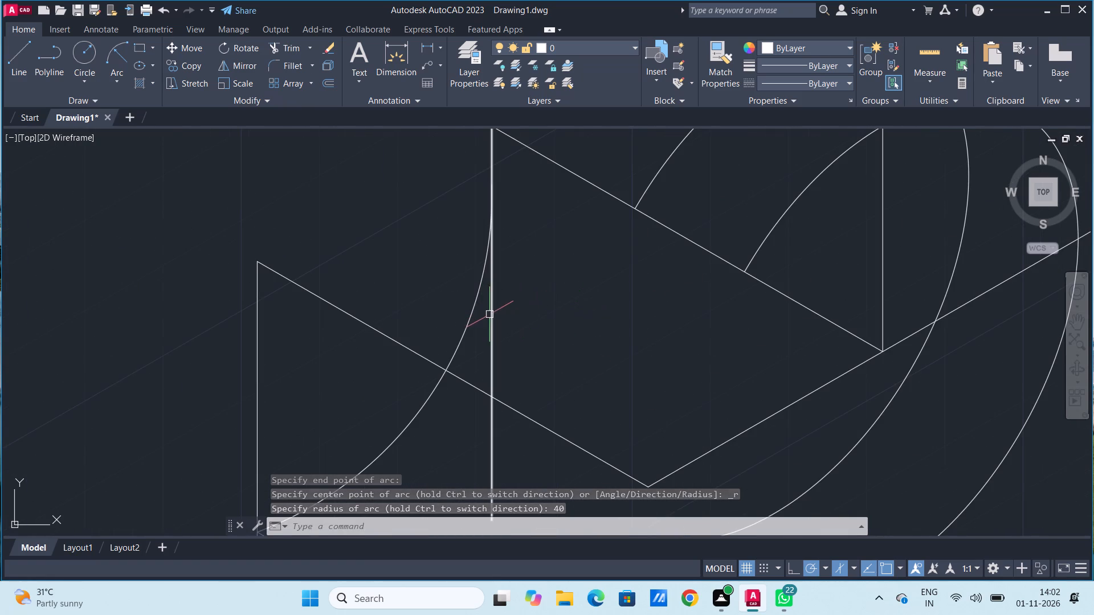
pyautogui.click(277, 47)
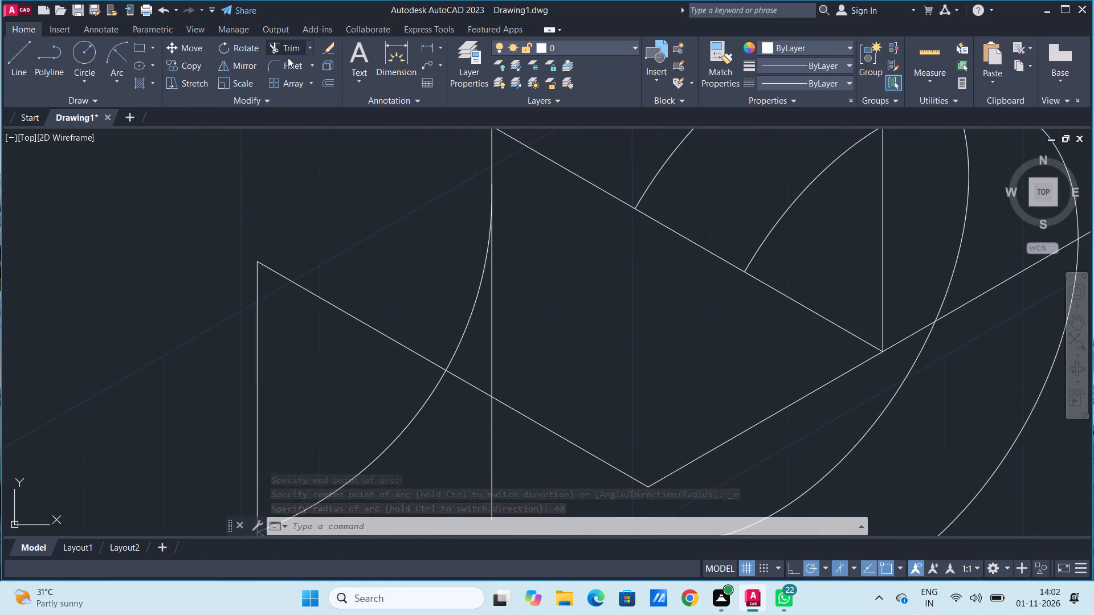
pyautogui.click(492, 306)
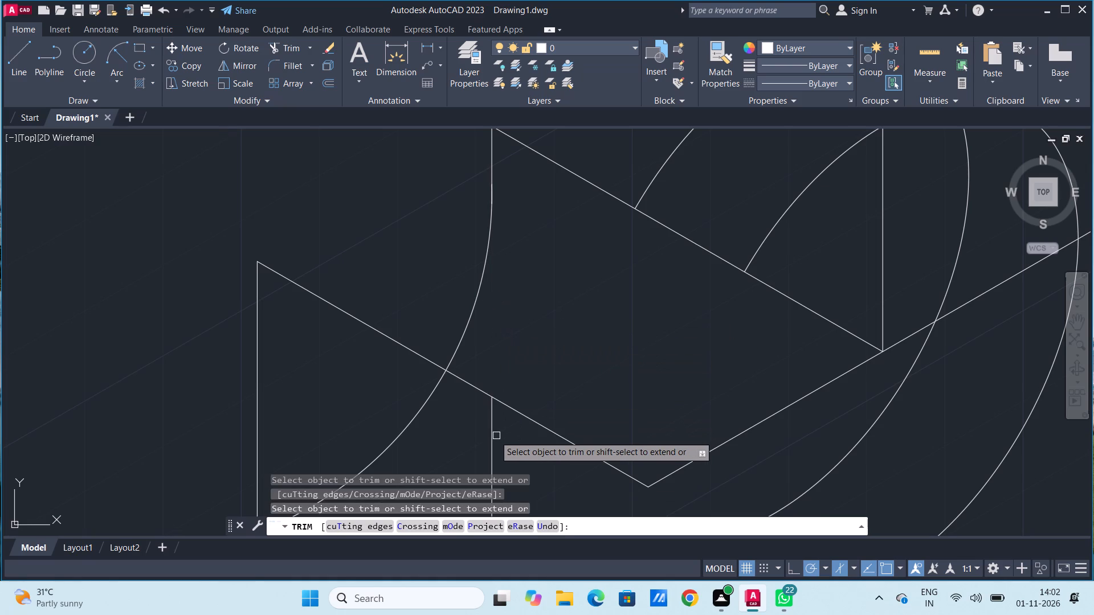
pyautogui.click(492, 434)
# Trim the thin sliver of the radius 40 arc that bulges past the remaining vertical line.
pyautogui.scroll(5, 490, 197)
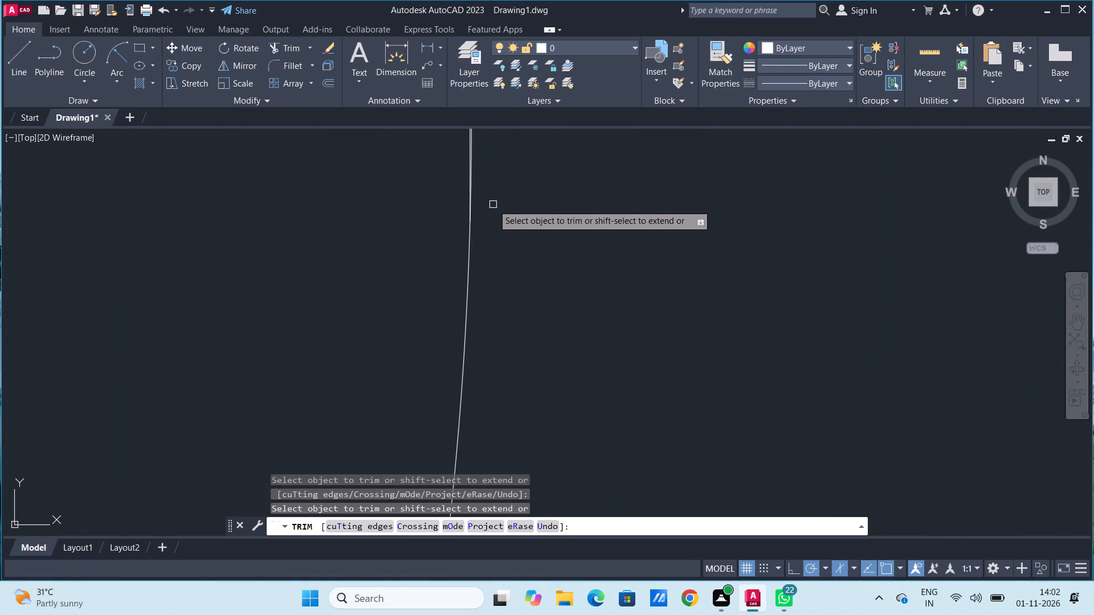
pyautogui.scroll(2, 493, 204)
pyautogui.scroll(-5, 493, 204)
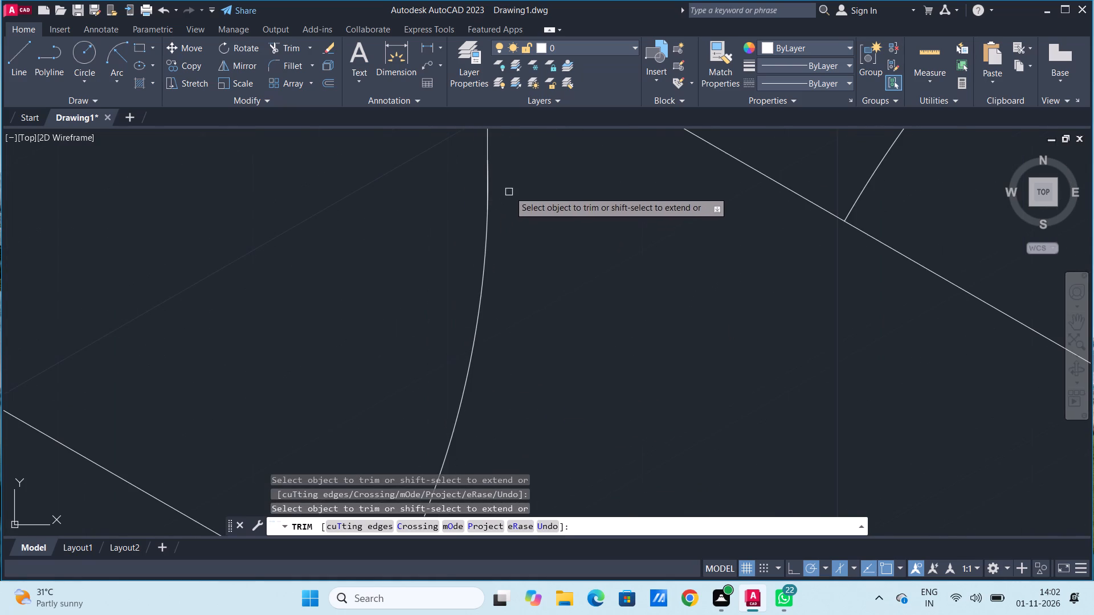
pyautogui.moveTo(510, 191); pyautogui.dragTo(521, 314, button='middle')
pyautogui.scroll(2, 485, 383)
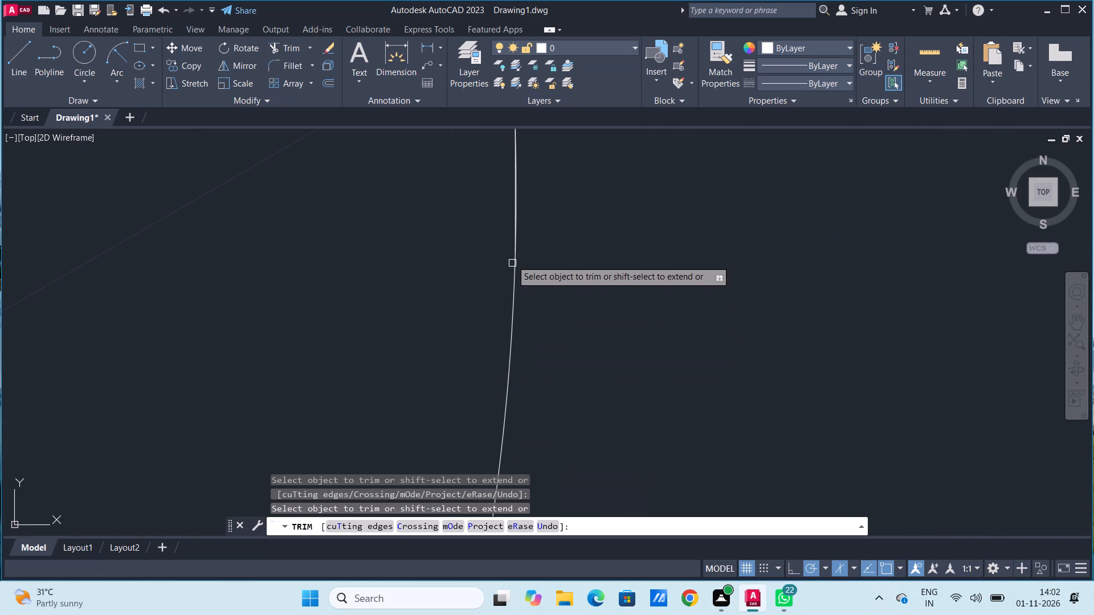
pyautogui.scroll(2, 512, 258)
pyautogui.scroll(2, 552, 228)
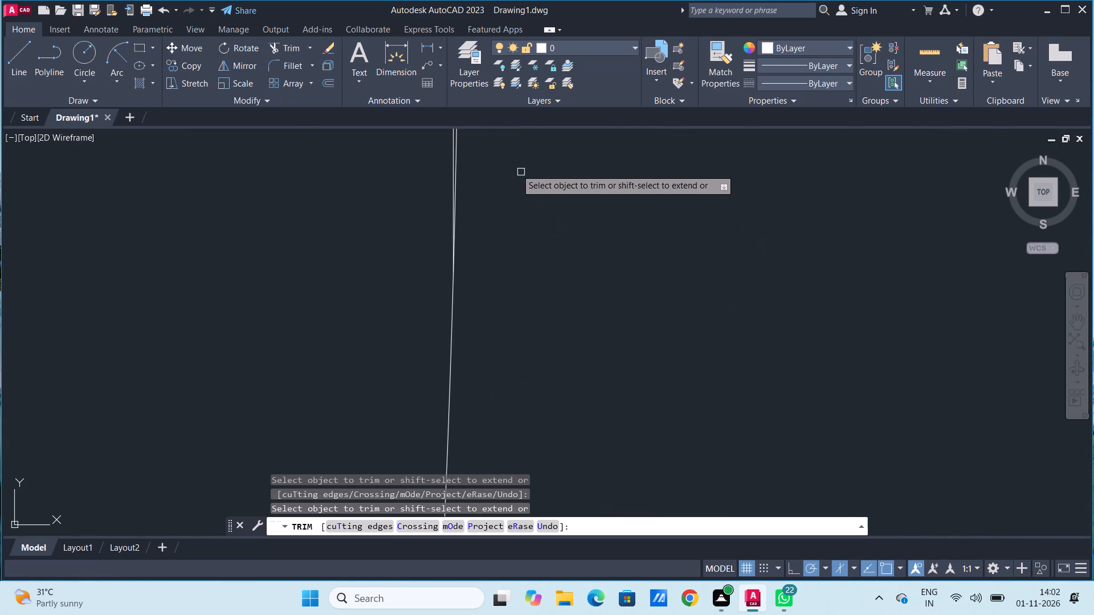
pyautogui.scroll(-2, 515, 168)
pyautogui.moveTo(519, 167); pyautogui.dragTo(539, 409, button='middle')
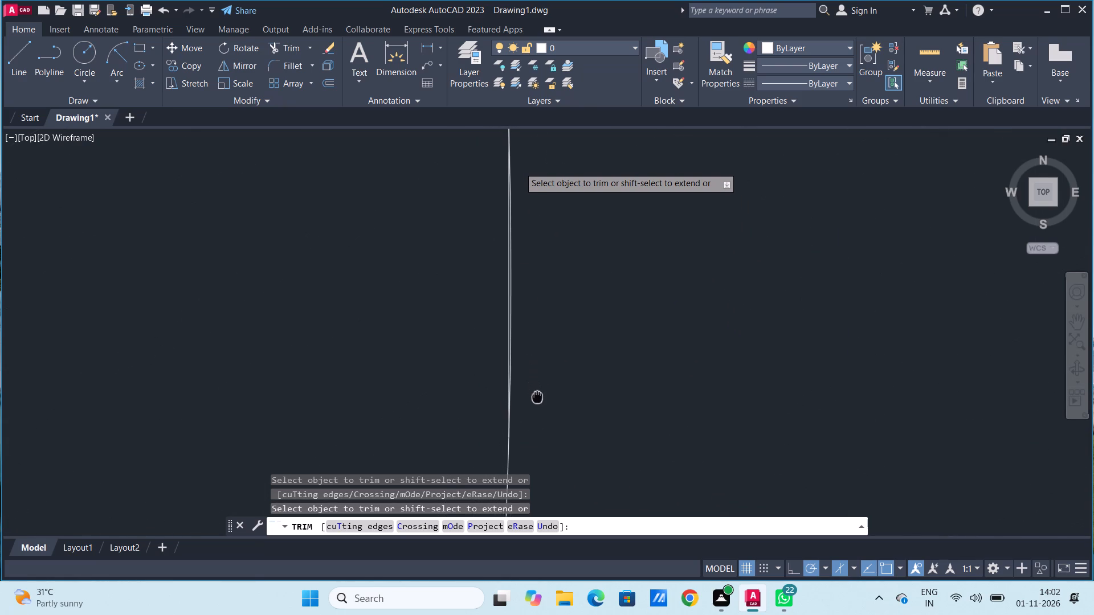
pyautogui.moveTo(539, 409); pyautogui.dragTo(545, 436, button='middle')
pyautogui.scroll(3, 545, 374)
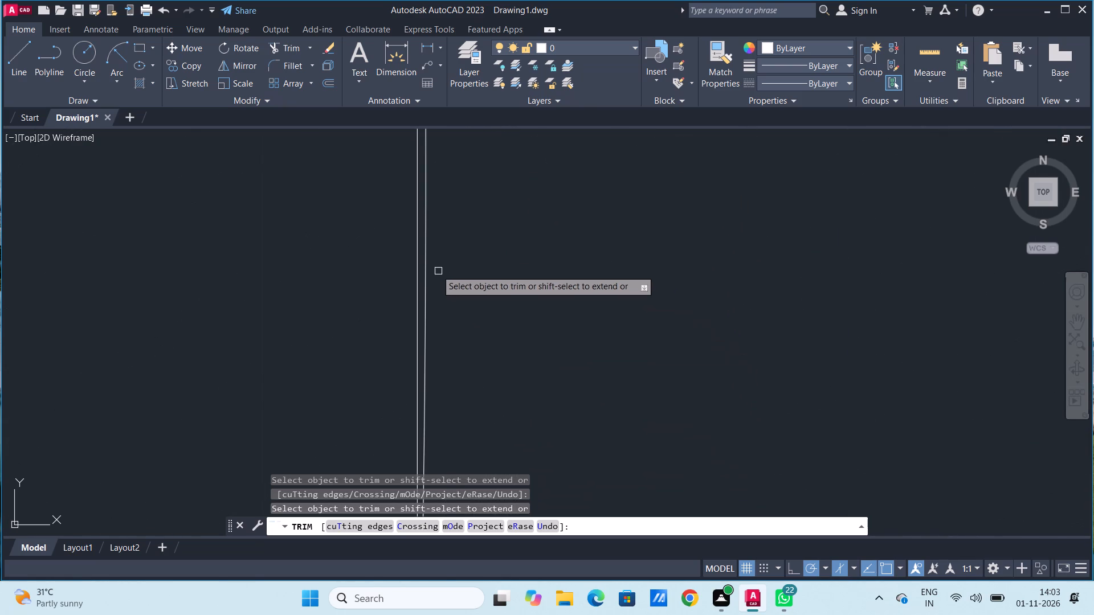
pyautogui.click(428, 266)
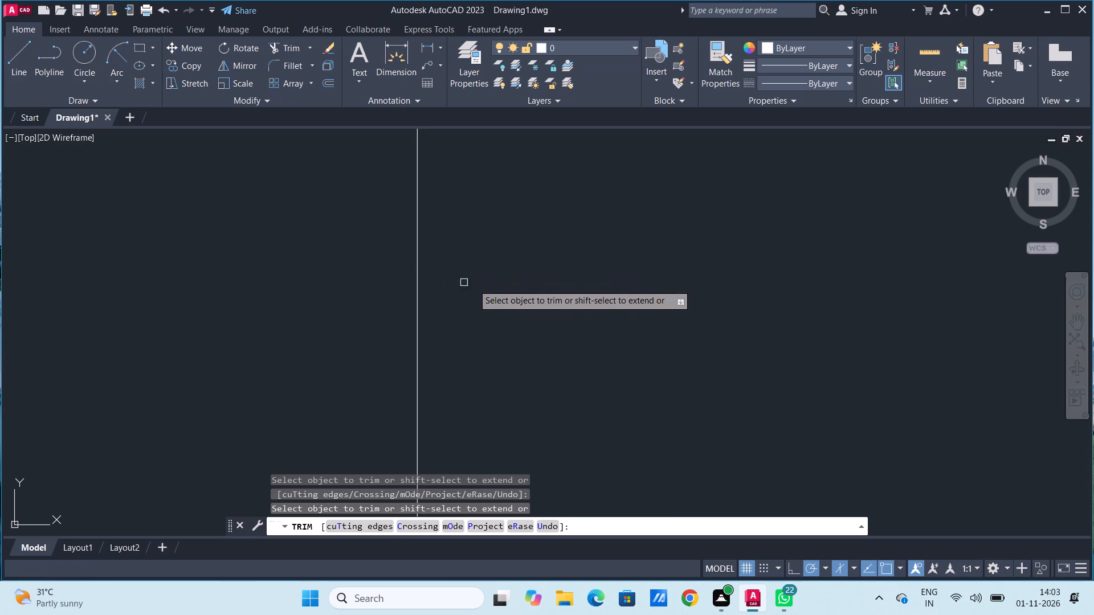
pyautogui.scroll(-3, 517, 297)
pyautogui.scroll(-10, 564, 296)
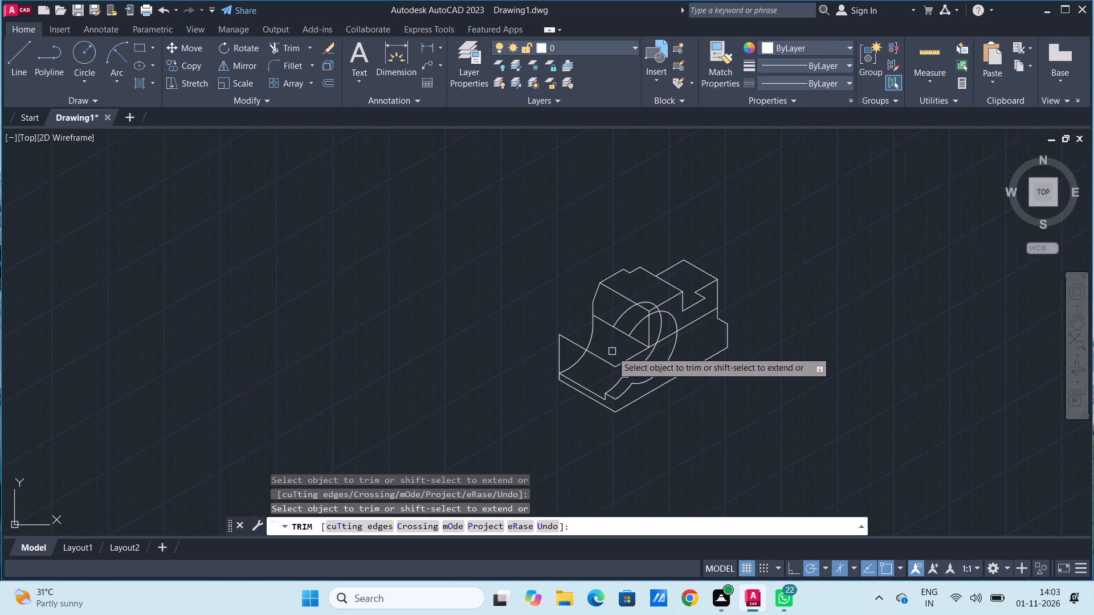
pyautogui.scroll(2, 607, 328)
pyautogui.scroll(3, 564, 313)
pyautogui.scroll(1, 595, 362)
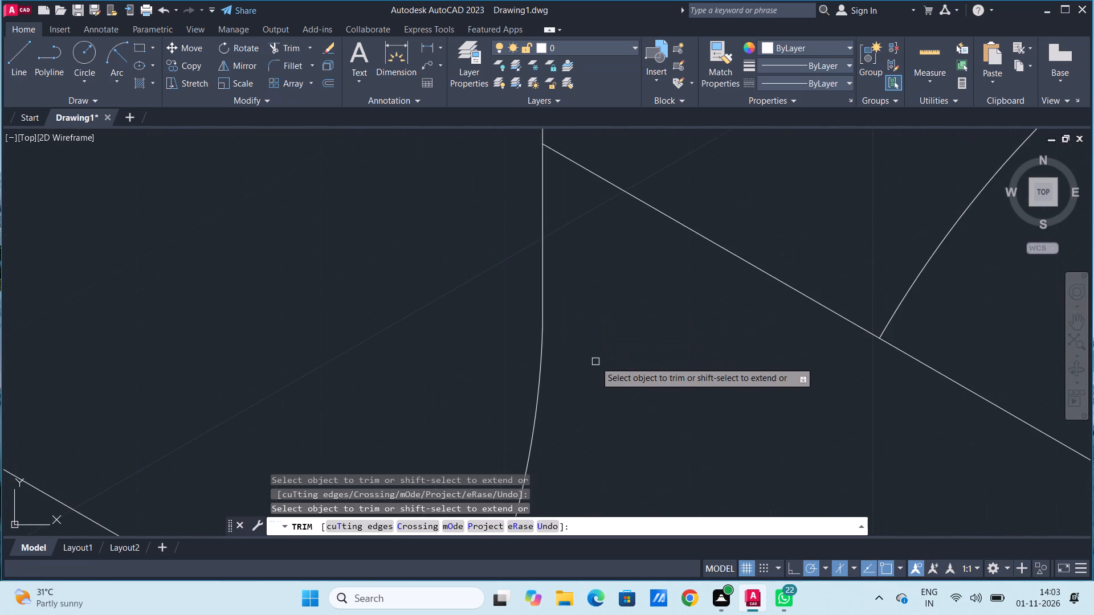
pyautogui.scroll(-4, 595, 363)
pyautogui.moveTo(619, 415); pyautogui.dragTo(609, 316, button='middle')
pyautogui.press('space')
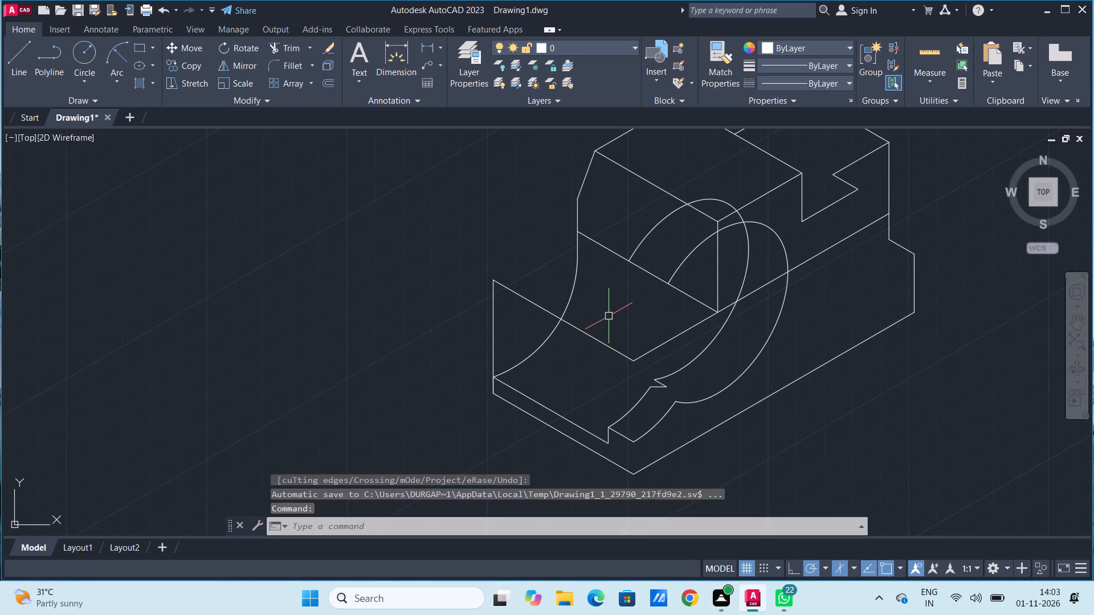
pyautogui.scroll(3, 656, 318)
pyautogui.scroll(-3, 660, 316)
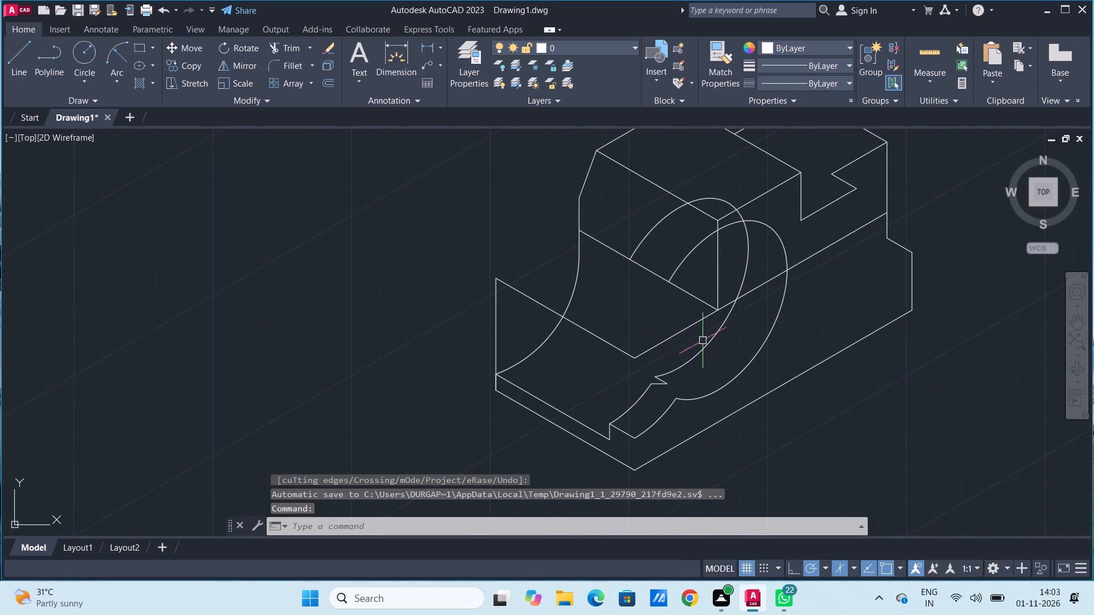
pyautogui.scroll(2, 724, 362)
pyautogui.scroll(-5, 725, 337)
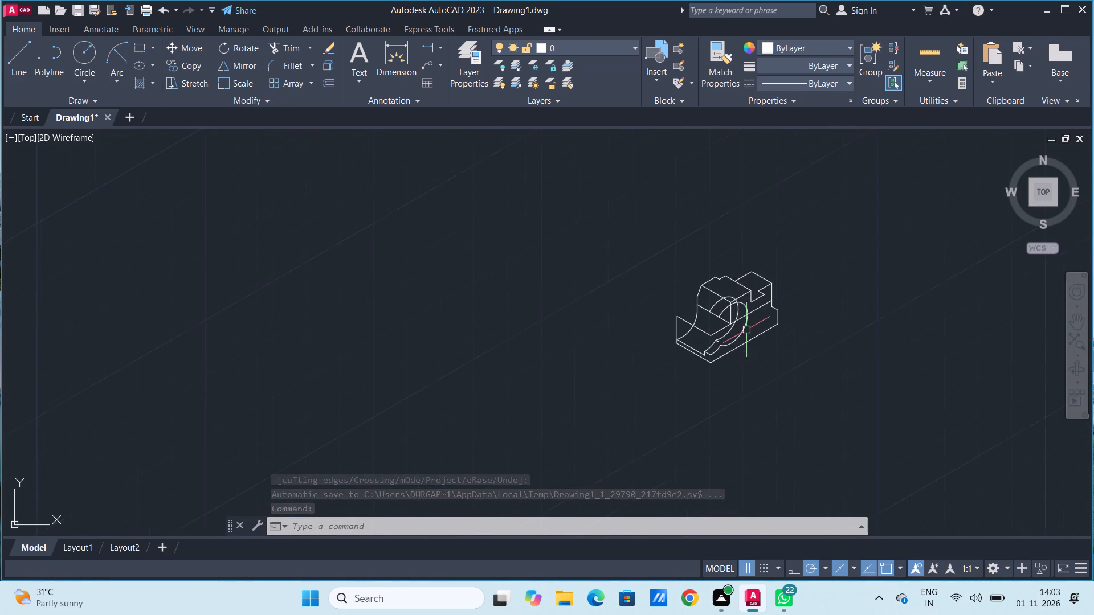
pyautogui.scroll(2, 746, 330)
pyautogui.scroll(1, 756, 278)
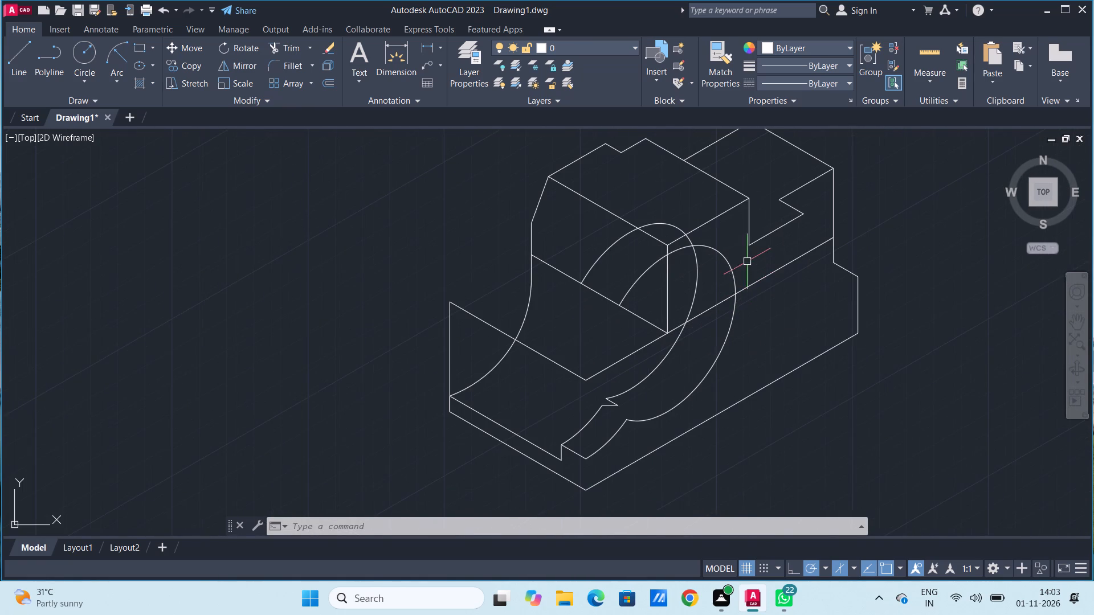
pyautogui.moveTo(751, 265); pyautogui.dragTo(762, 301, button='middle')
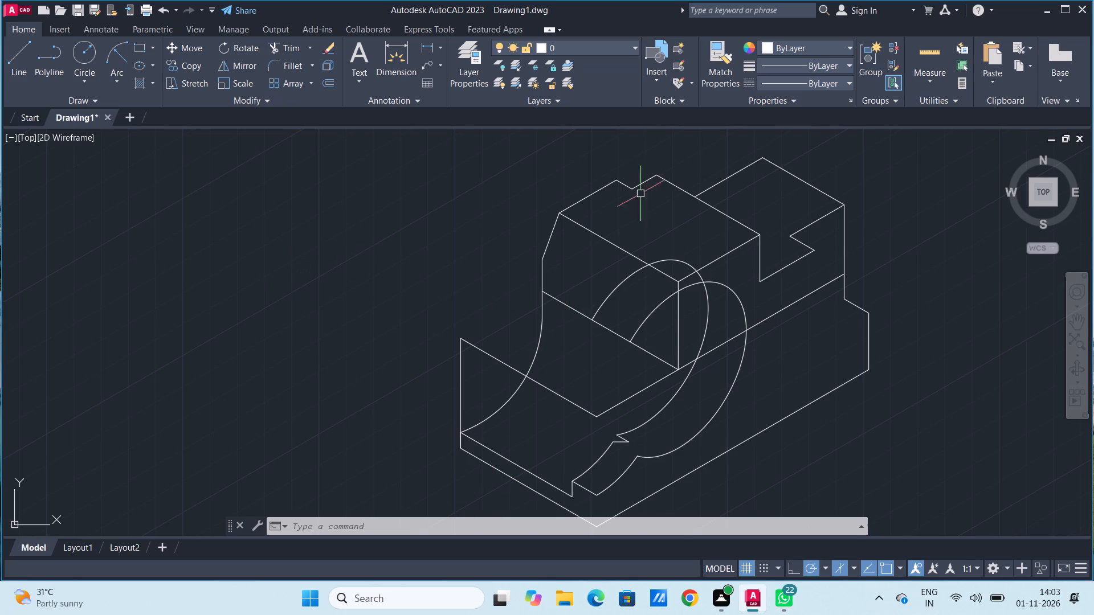
# Load the ACAD_ISO02W100 ISO dash linetype and make it the current linetype.
pyautogui.click(848, 83)
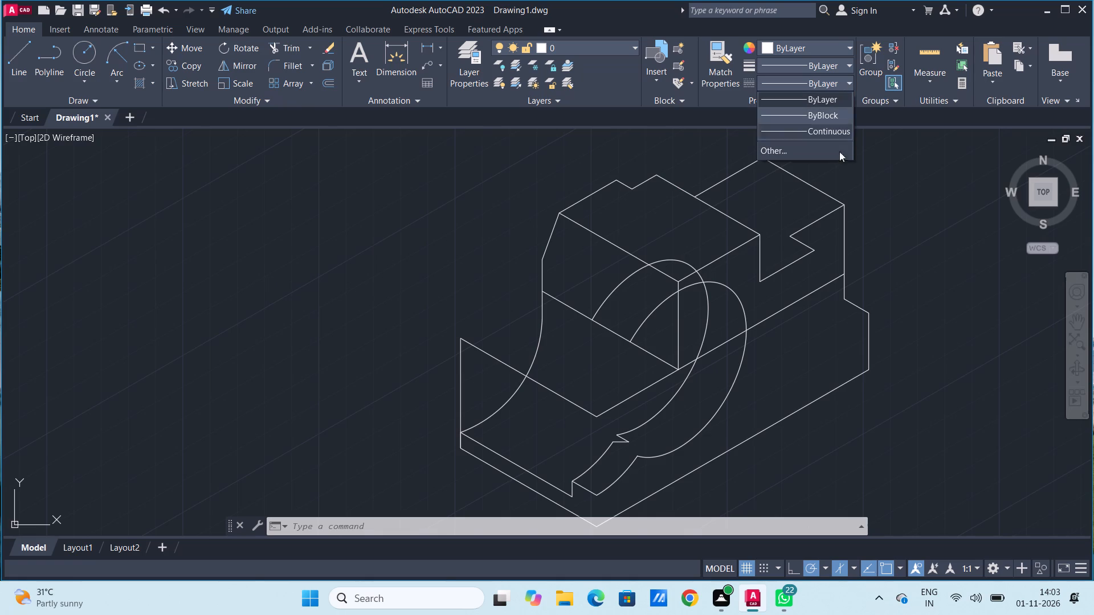
pyautogui.click(819, 150)
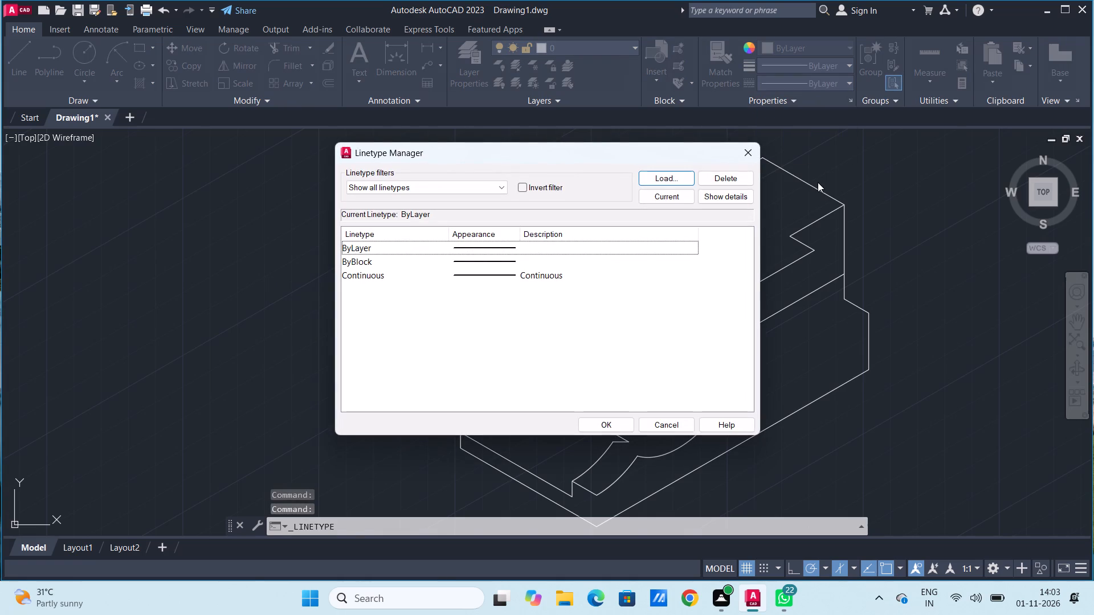
pyautogui.click(669, 177)
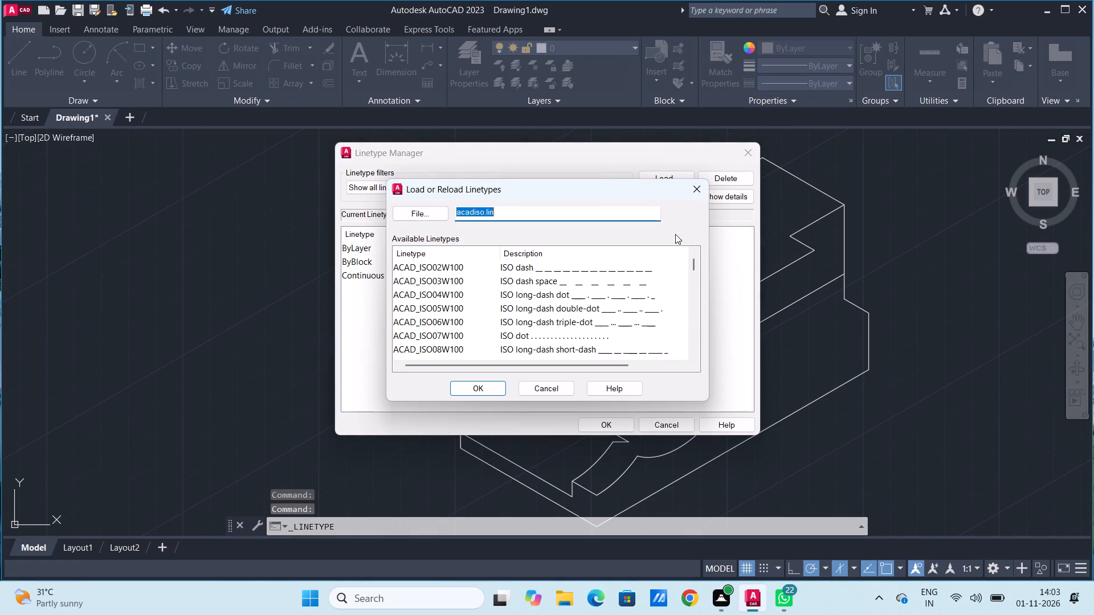
pyautogui.click(630, 270)
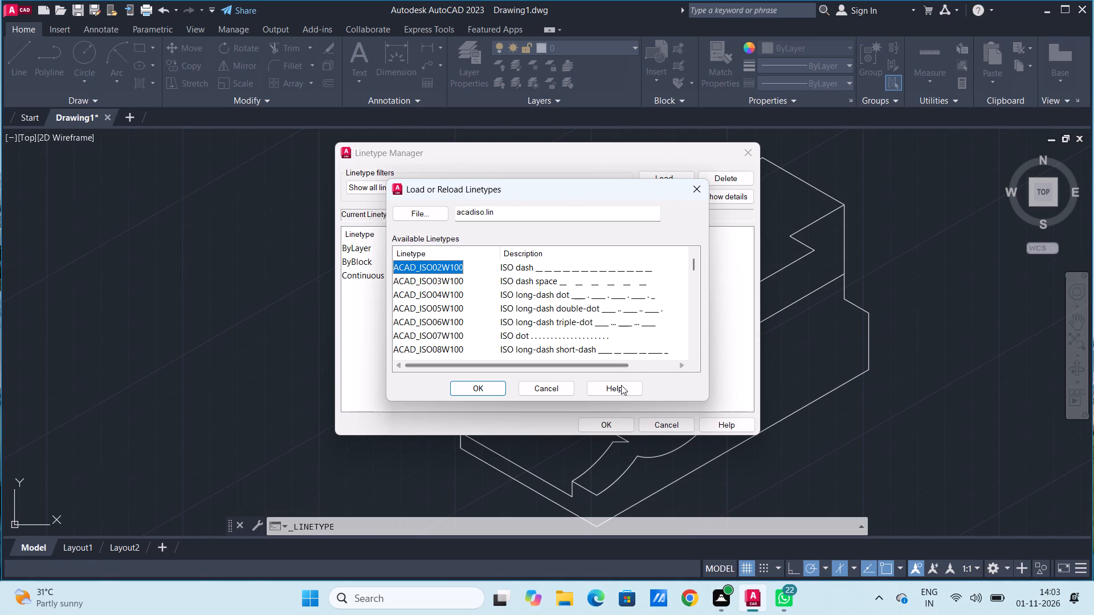
pyautogui.click(467, 389)
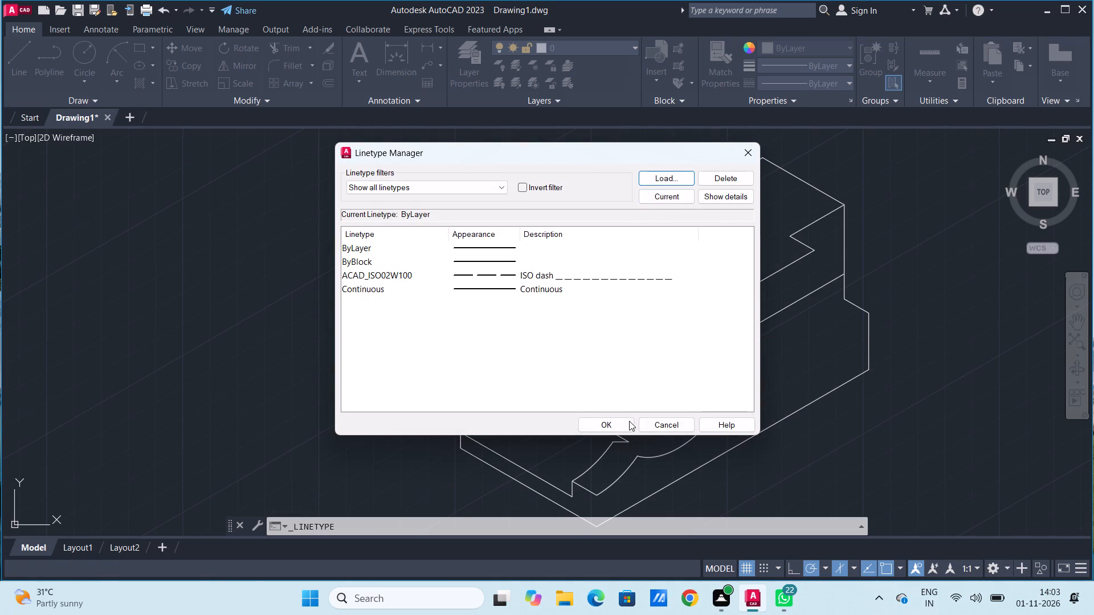
pyautogui.click(612, 425)
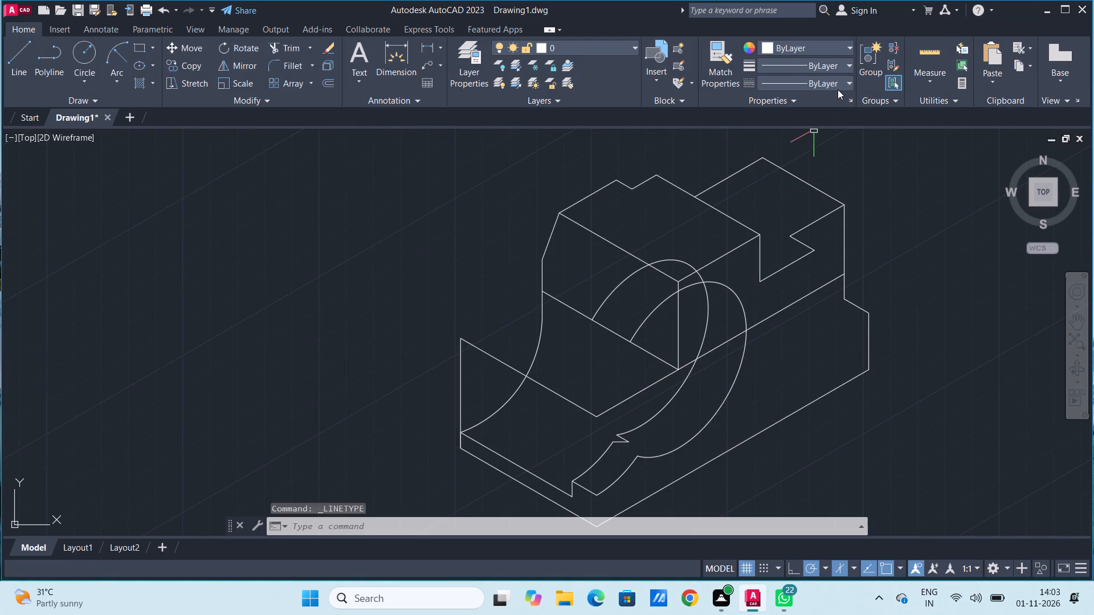
pyautogui.click(840, 83)
pyautogui.click(824, 128)
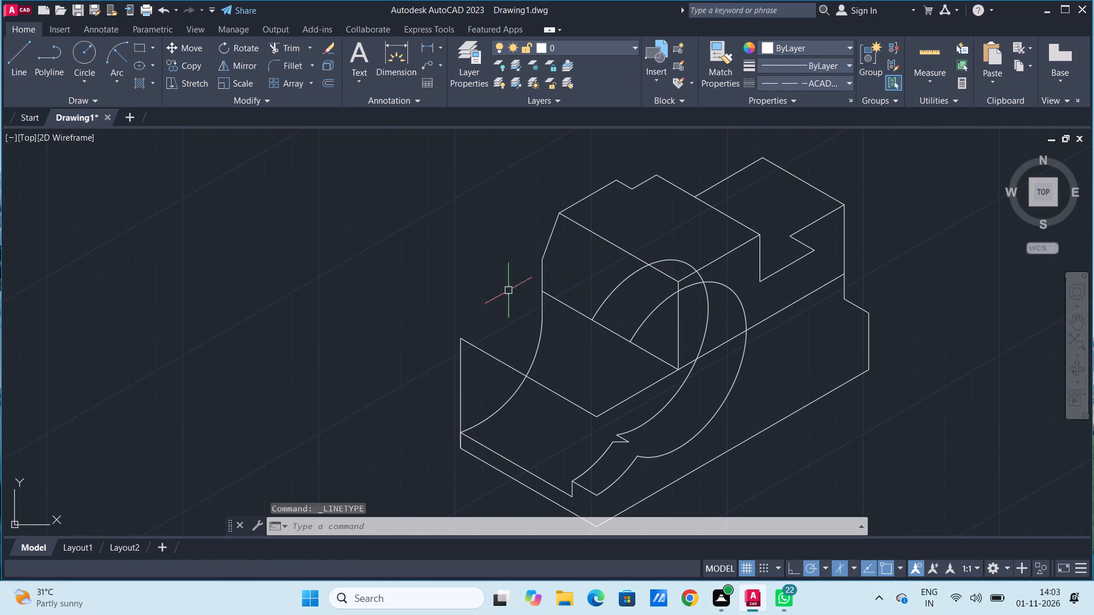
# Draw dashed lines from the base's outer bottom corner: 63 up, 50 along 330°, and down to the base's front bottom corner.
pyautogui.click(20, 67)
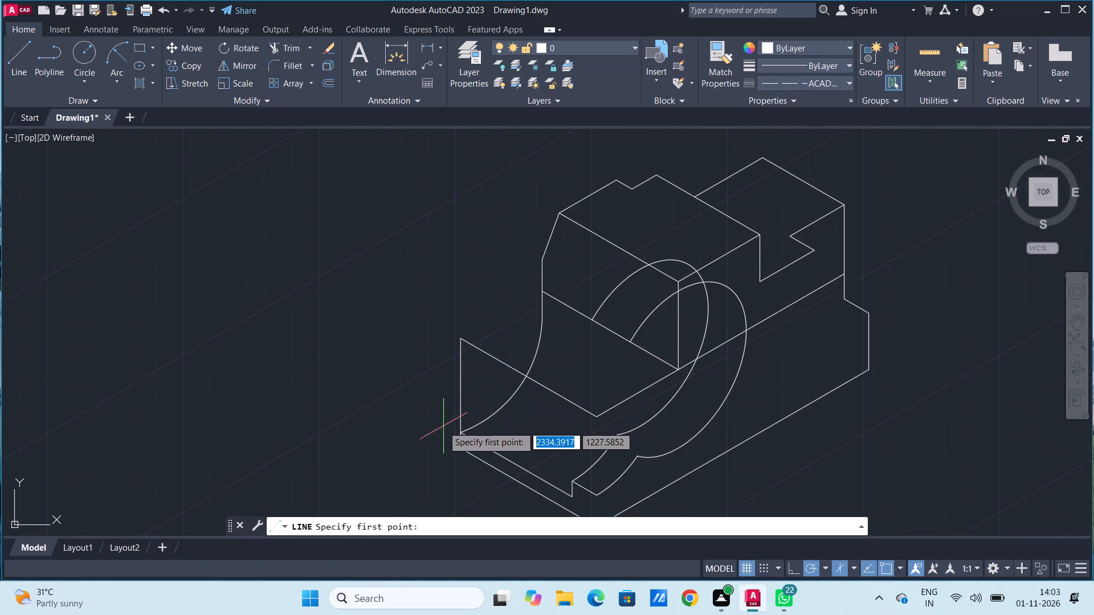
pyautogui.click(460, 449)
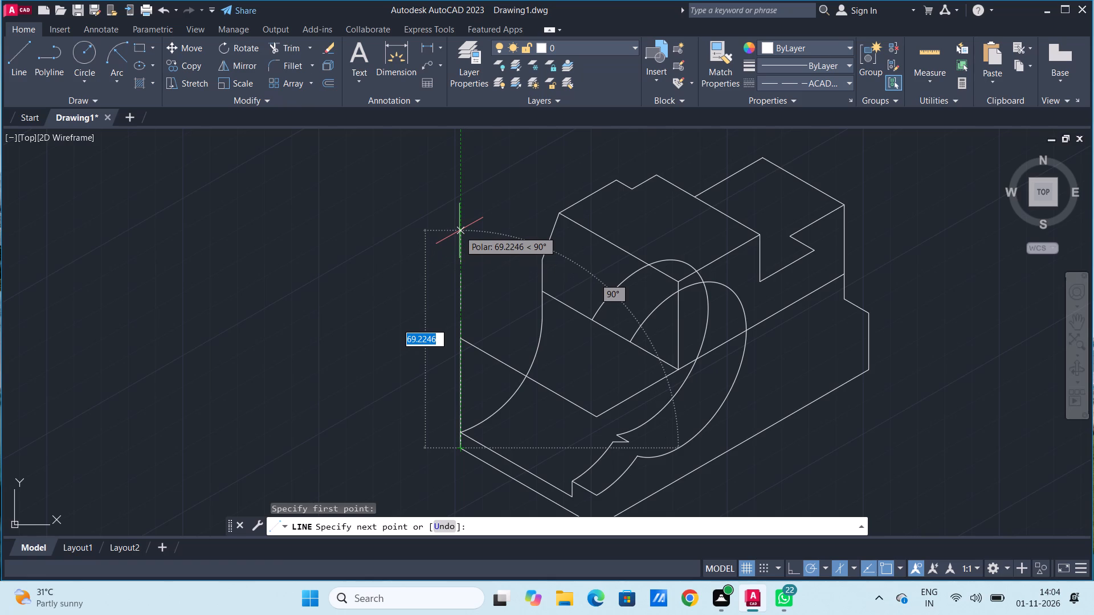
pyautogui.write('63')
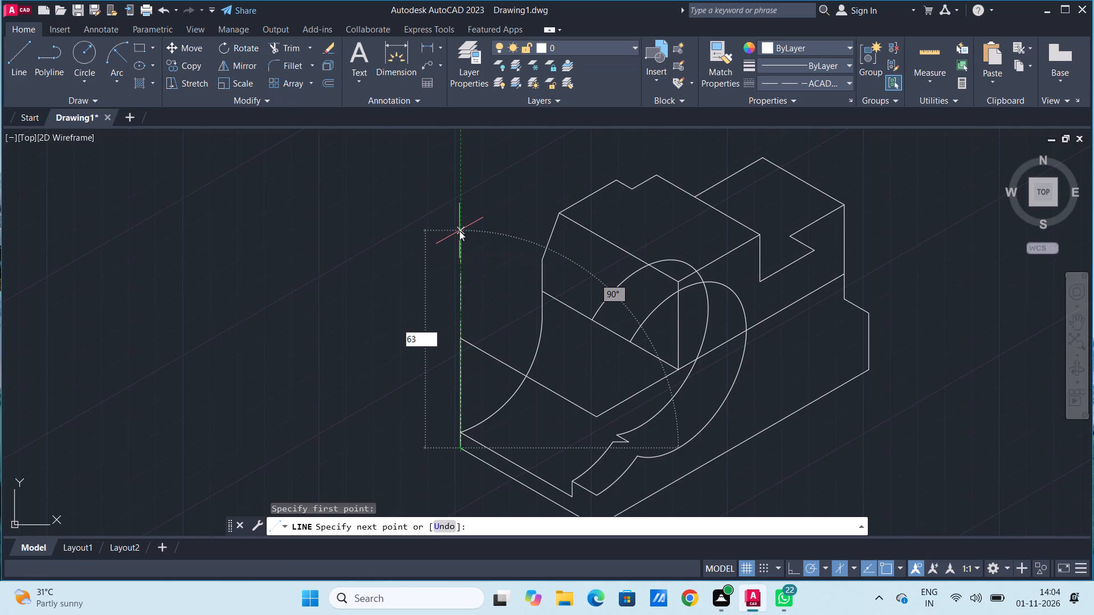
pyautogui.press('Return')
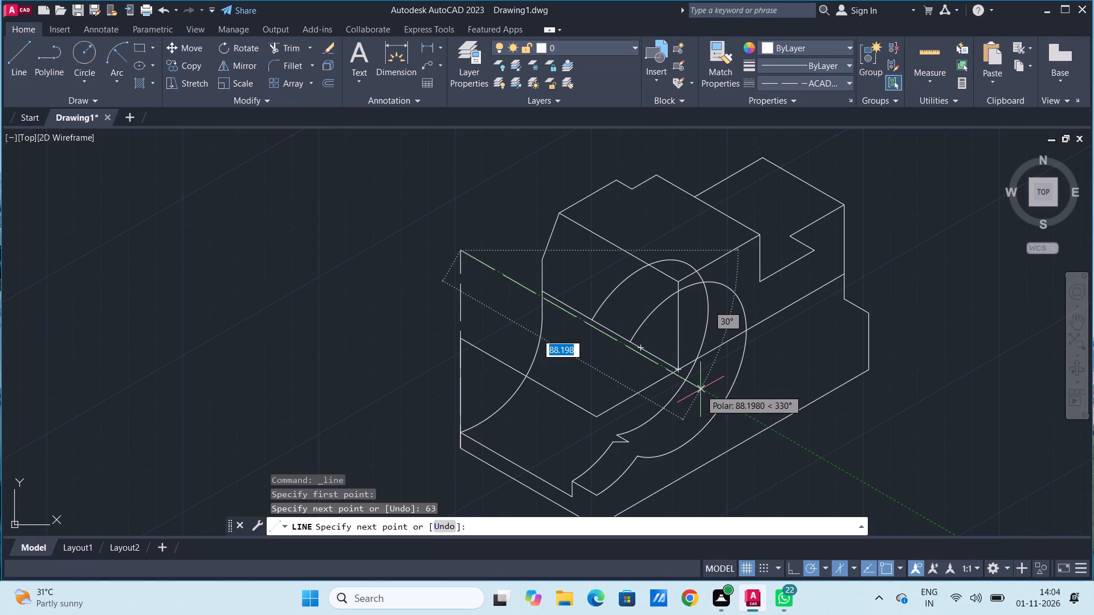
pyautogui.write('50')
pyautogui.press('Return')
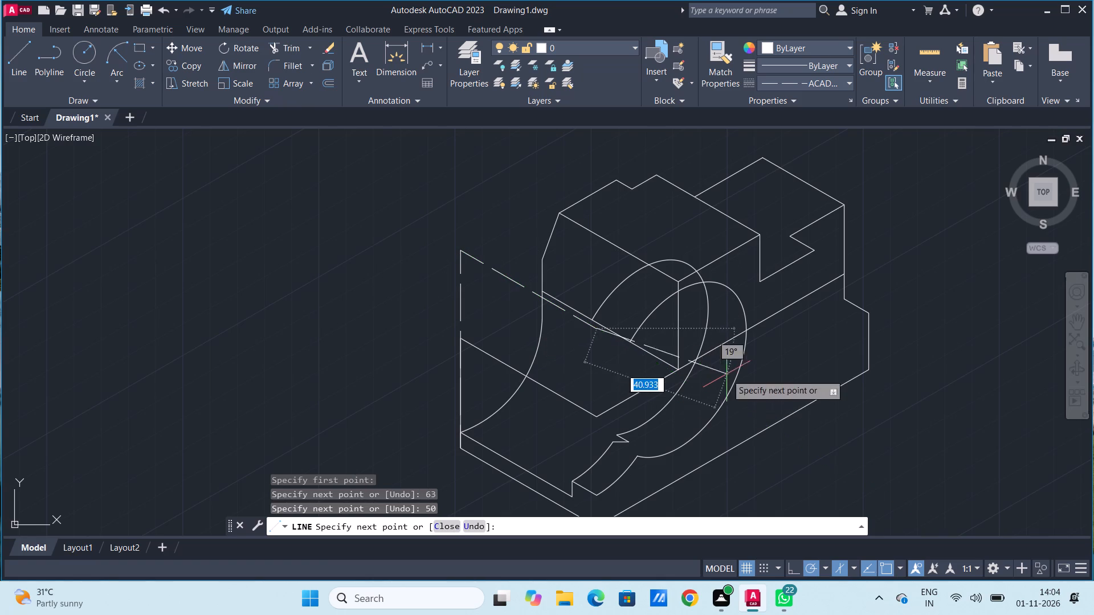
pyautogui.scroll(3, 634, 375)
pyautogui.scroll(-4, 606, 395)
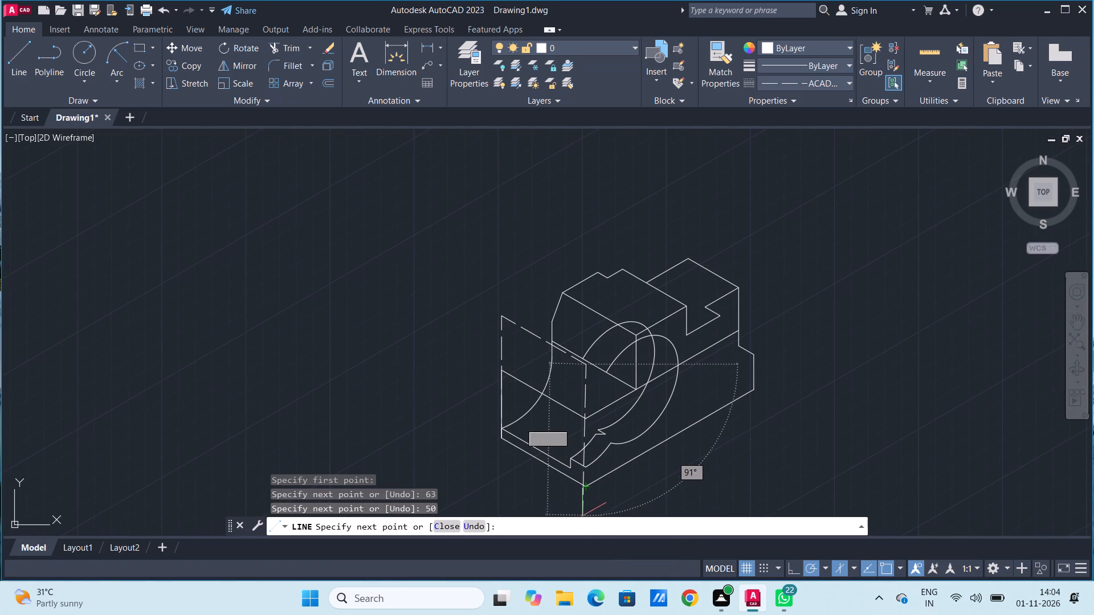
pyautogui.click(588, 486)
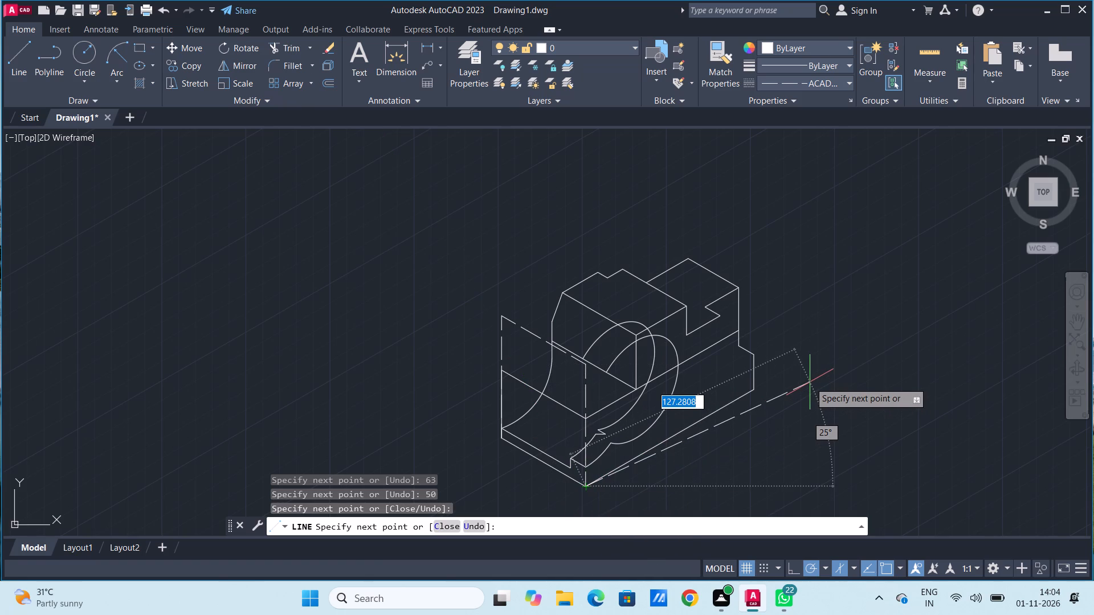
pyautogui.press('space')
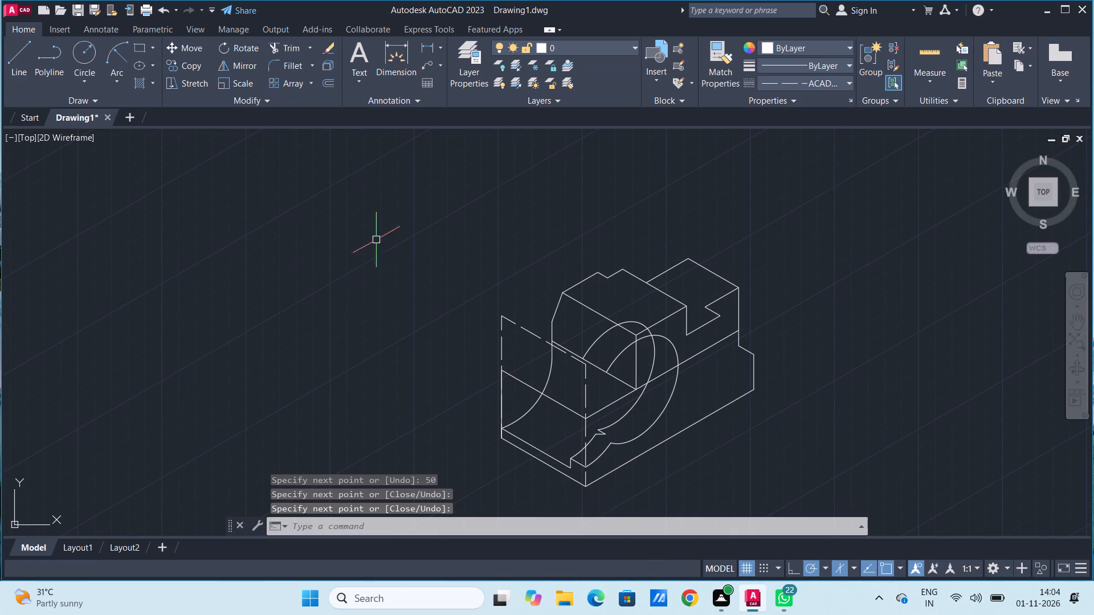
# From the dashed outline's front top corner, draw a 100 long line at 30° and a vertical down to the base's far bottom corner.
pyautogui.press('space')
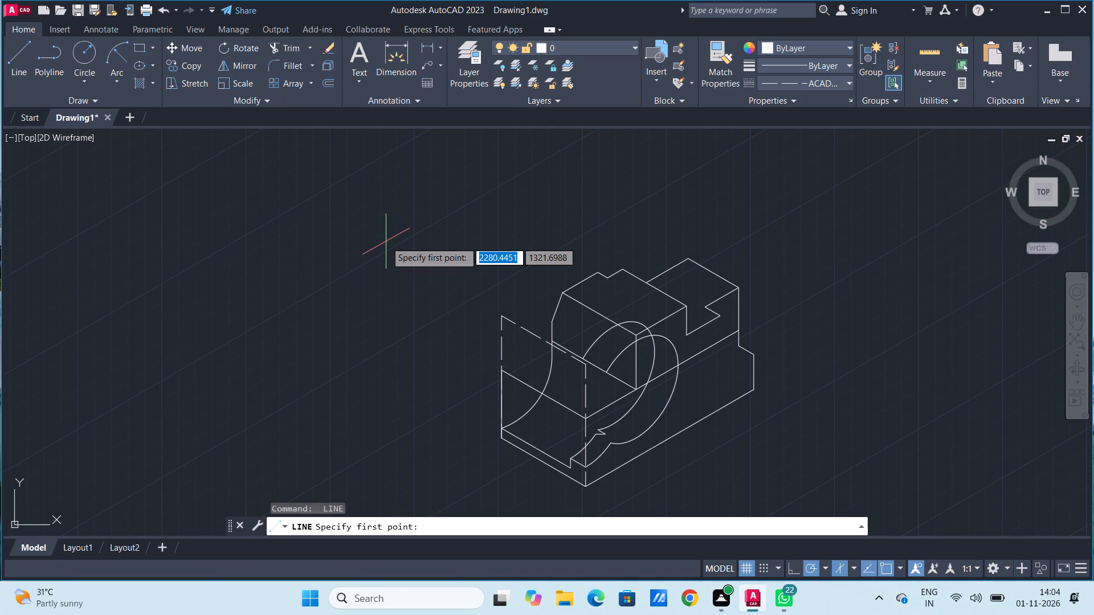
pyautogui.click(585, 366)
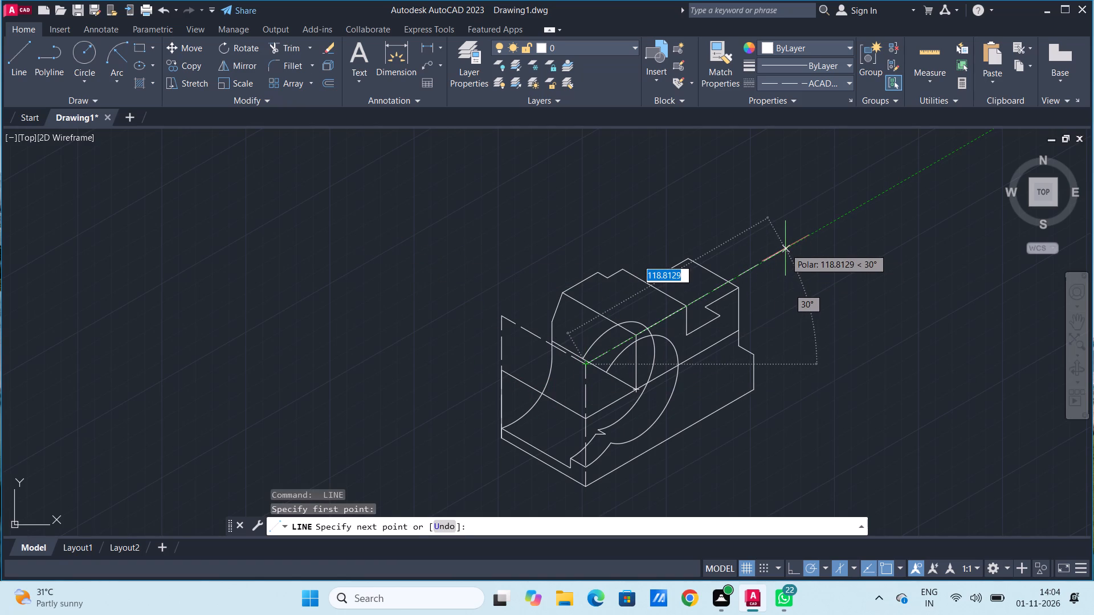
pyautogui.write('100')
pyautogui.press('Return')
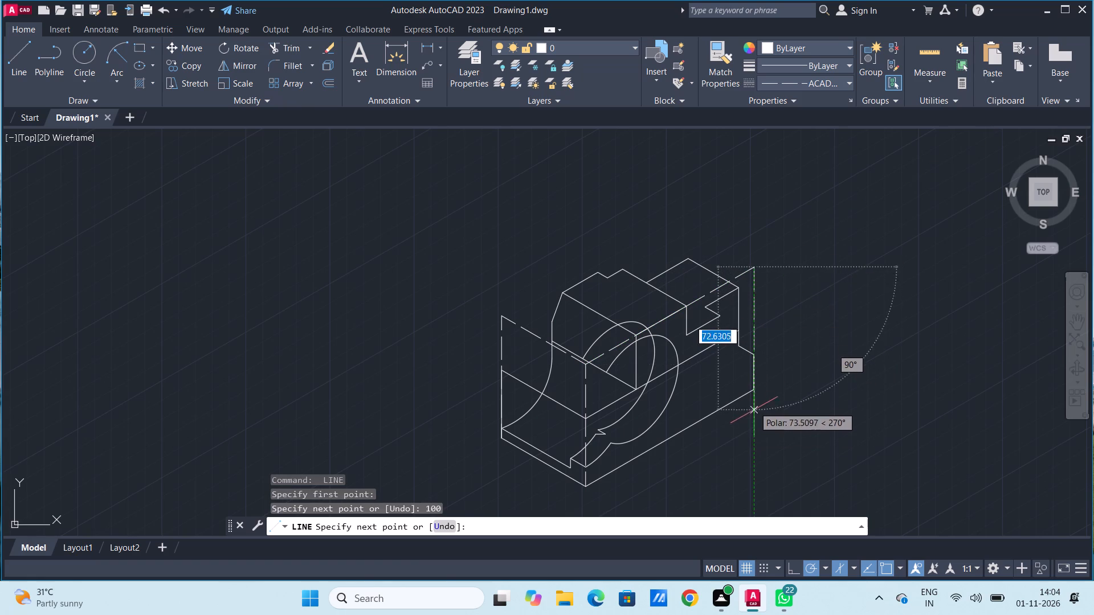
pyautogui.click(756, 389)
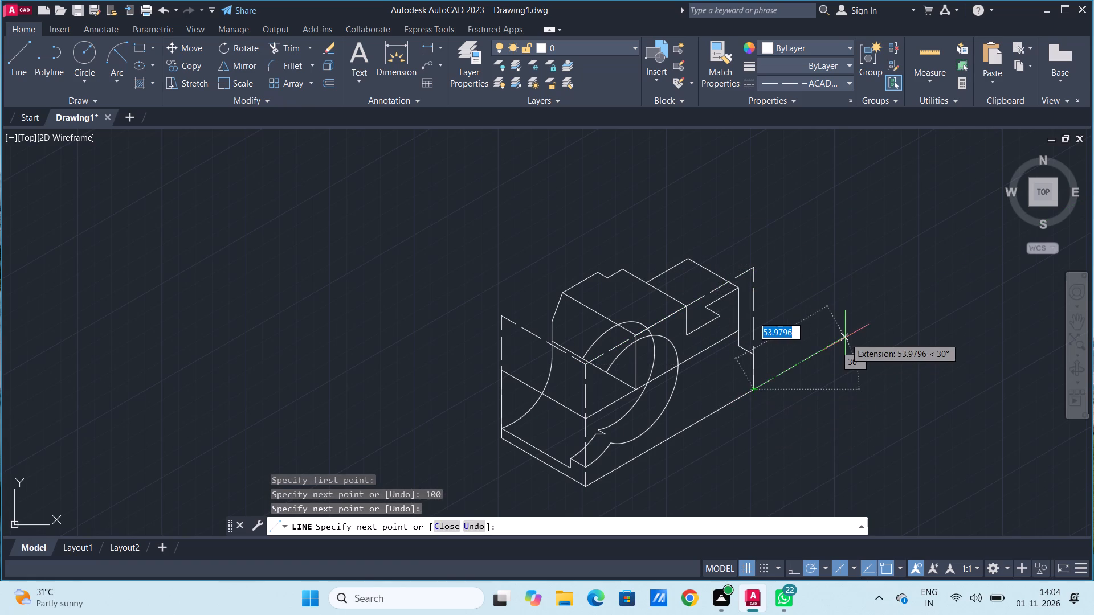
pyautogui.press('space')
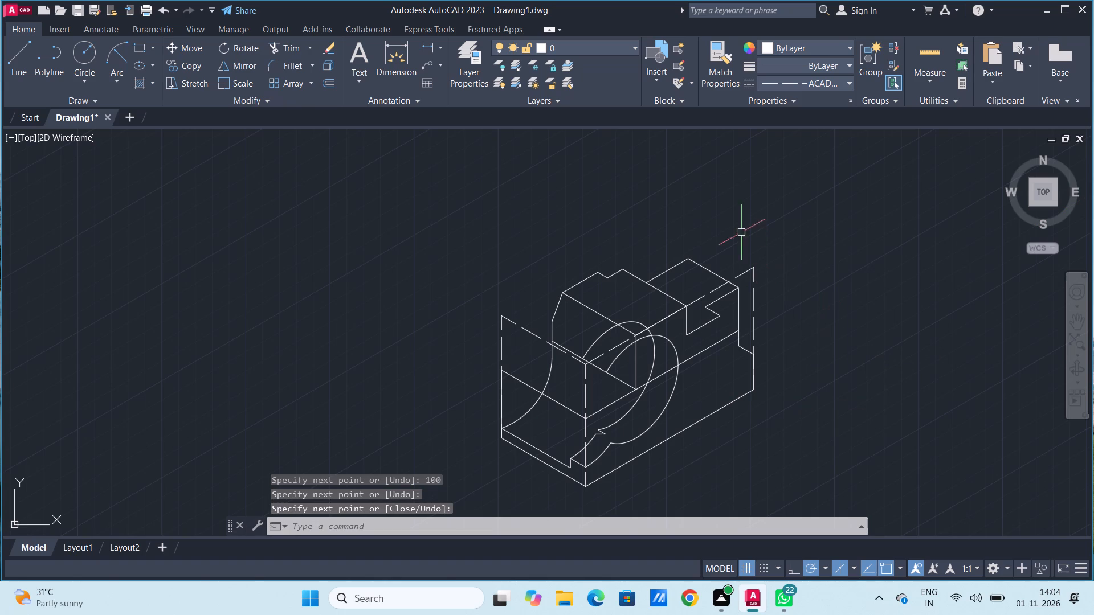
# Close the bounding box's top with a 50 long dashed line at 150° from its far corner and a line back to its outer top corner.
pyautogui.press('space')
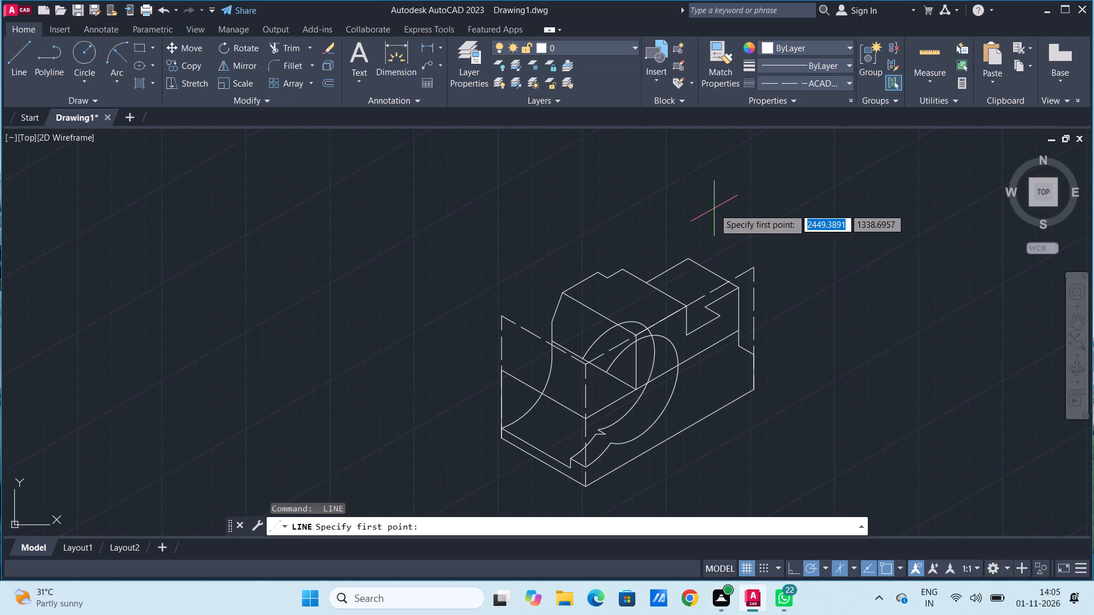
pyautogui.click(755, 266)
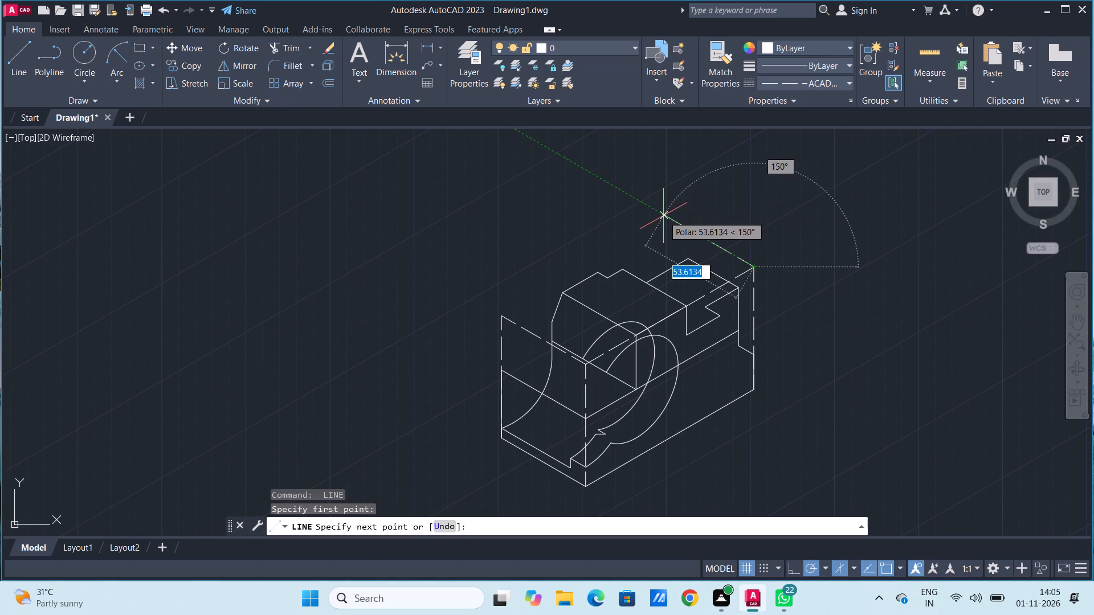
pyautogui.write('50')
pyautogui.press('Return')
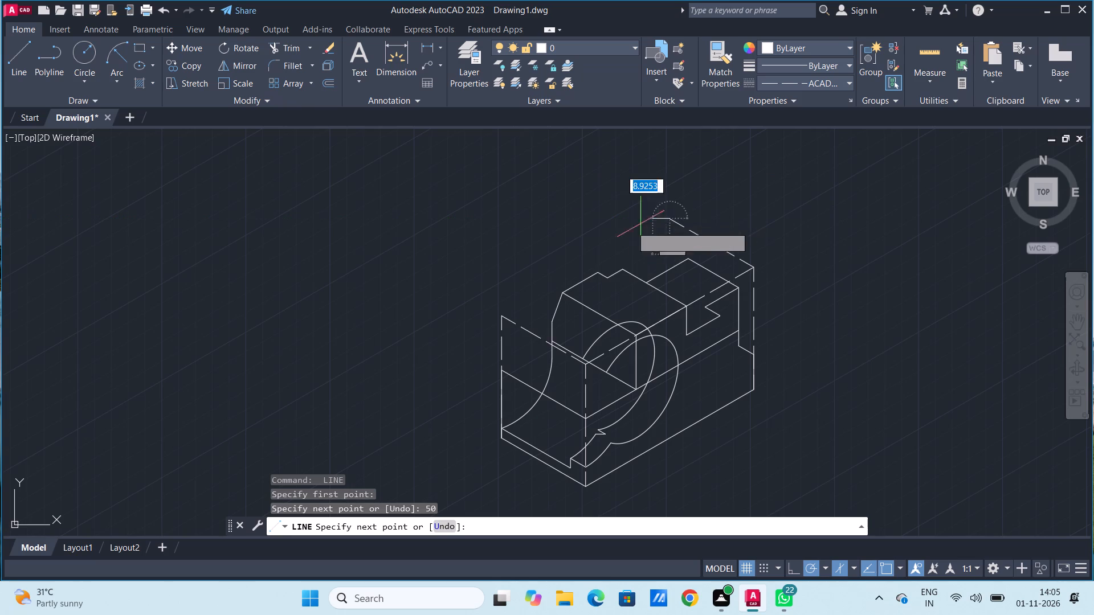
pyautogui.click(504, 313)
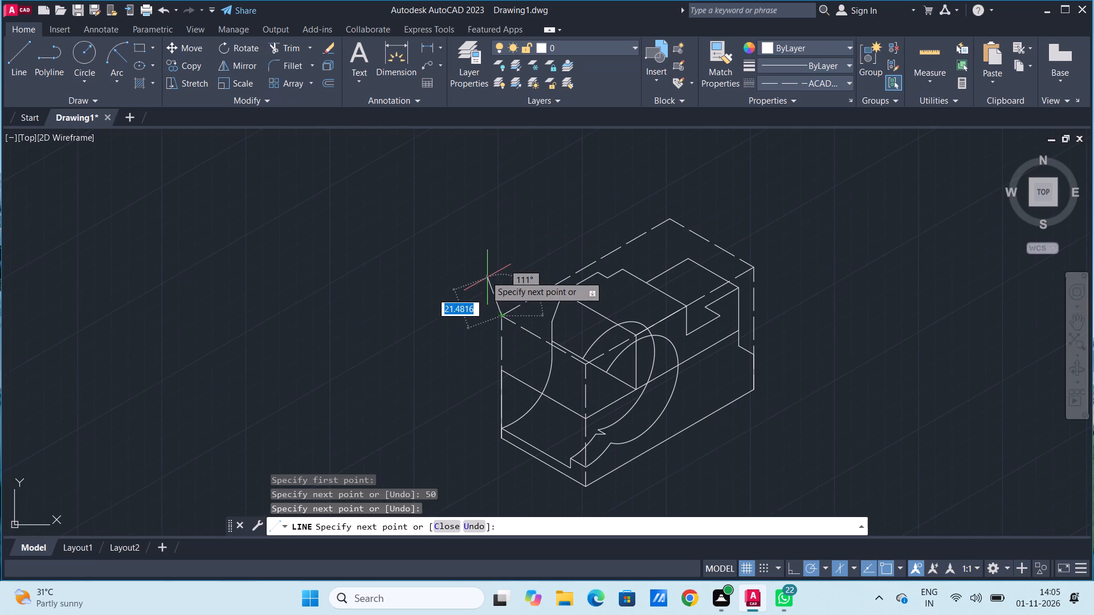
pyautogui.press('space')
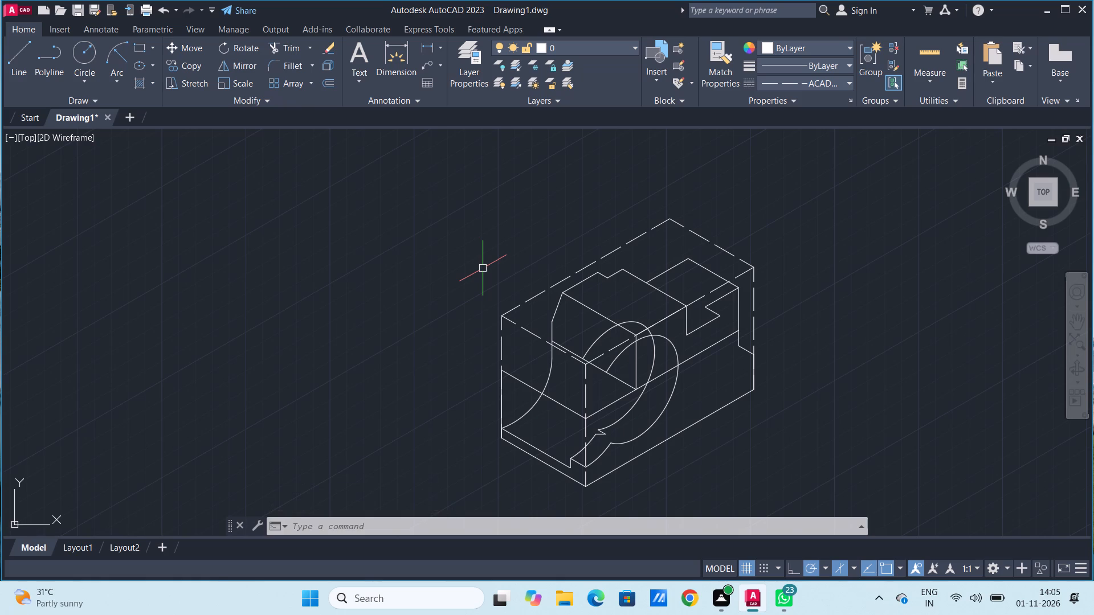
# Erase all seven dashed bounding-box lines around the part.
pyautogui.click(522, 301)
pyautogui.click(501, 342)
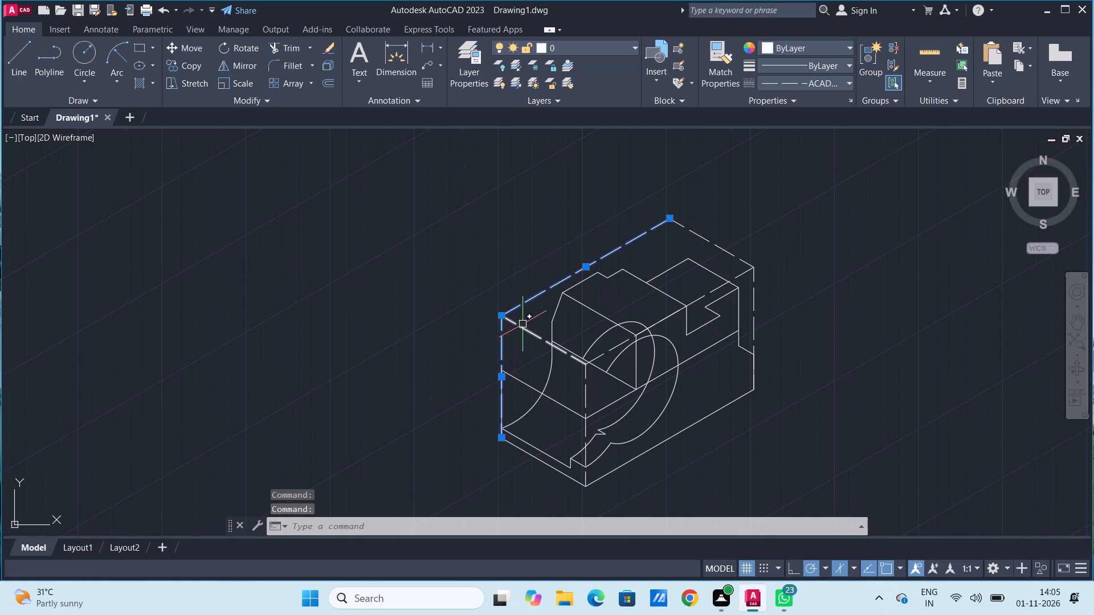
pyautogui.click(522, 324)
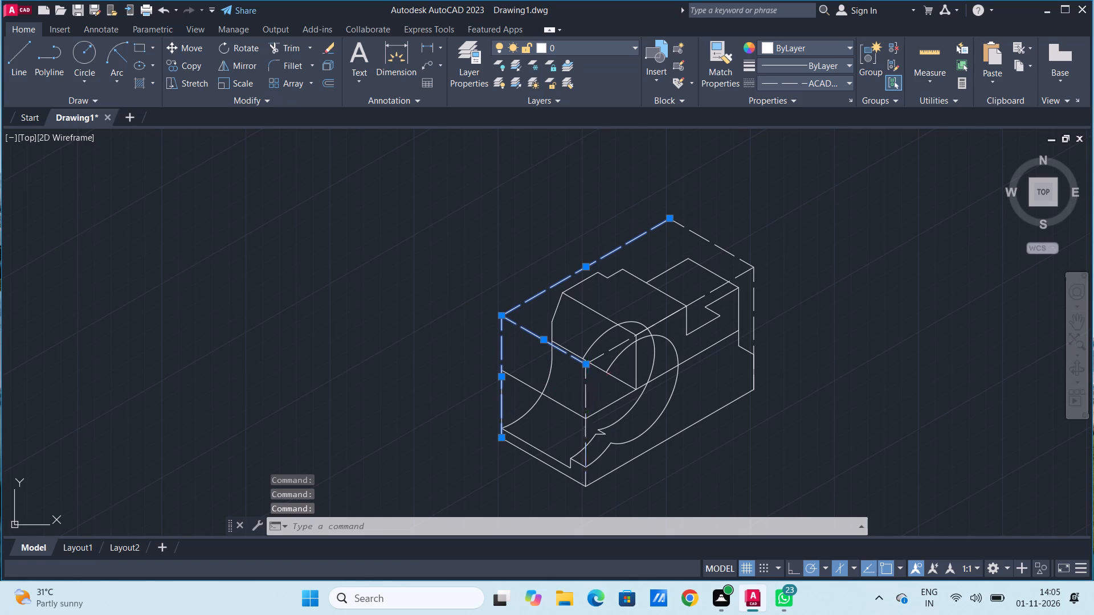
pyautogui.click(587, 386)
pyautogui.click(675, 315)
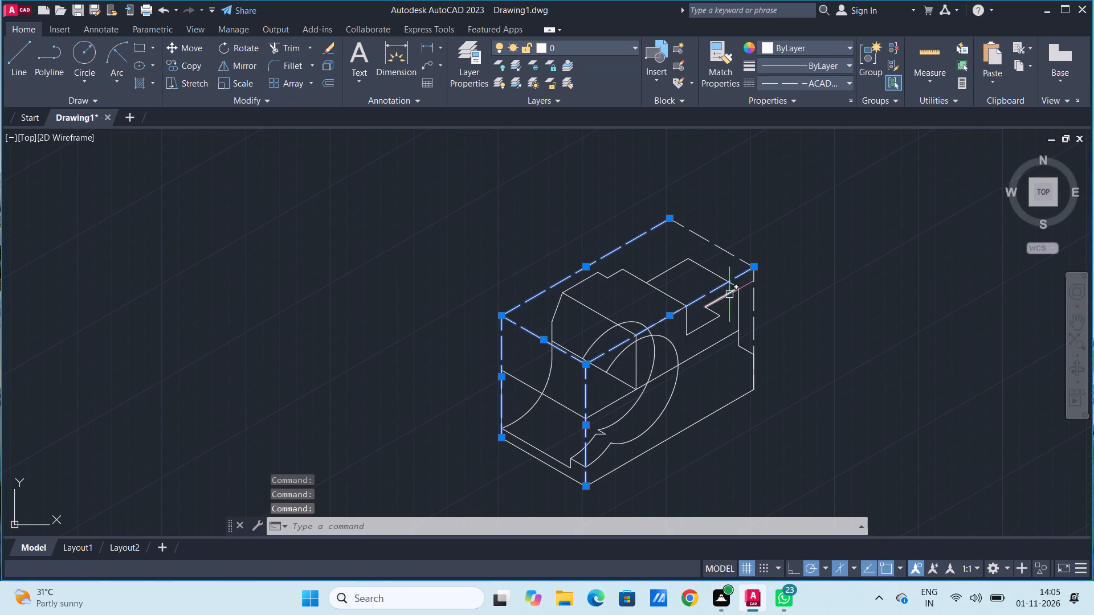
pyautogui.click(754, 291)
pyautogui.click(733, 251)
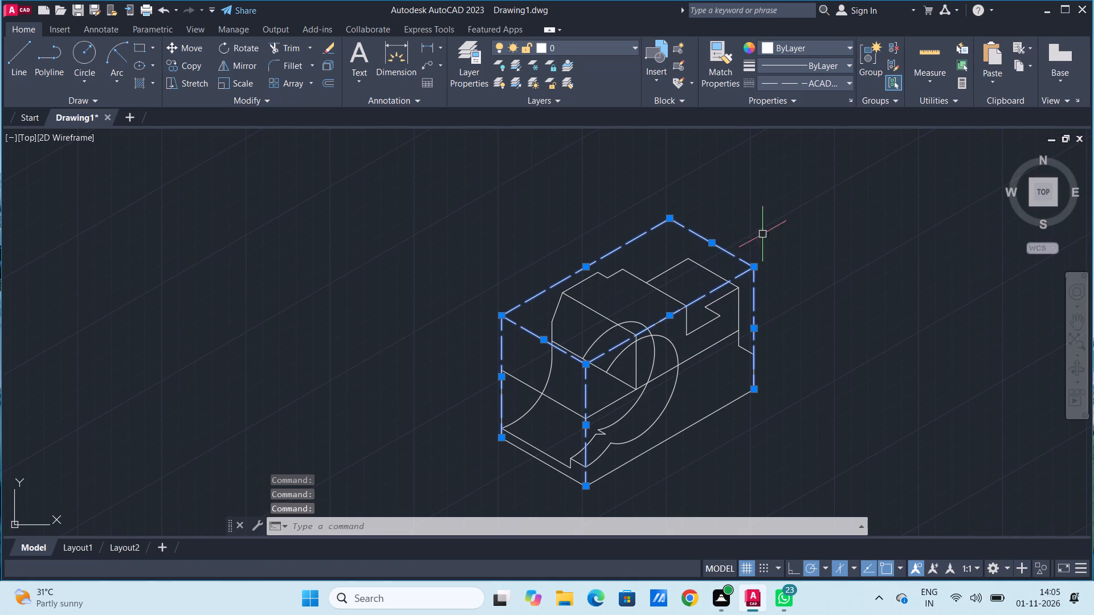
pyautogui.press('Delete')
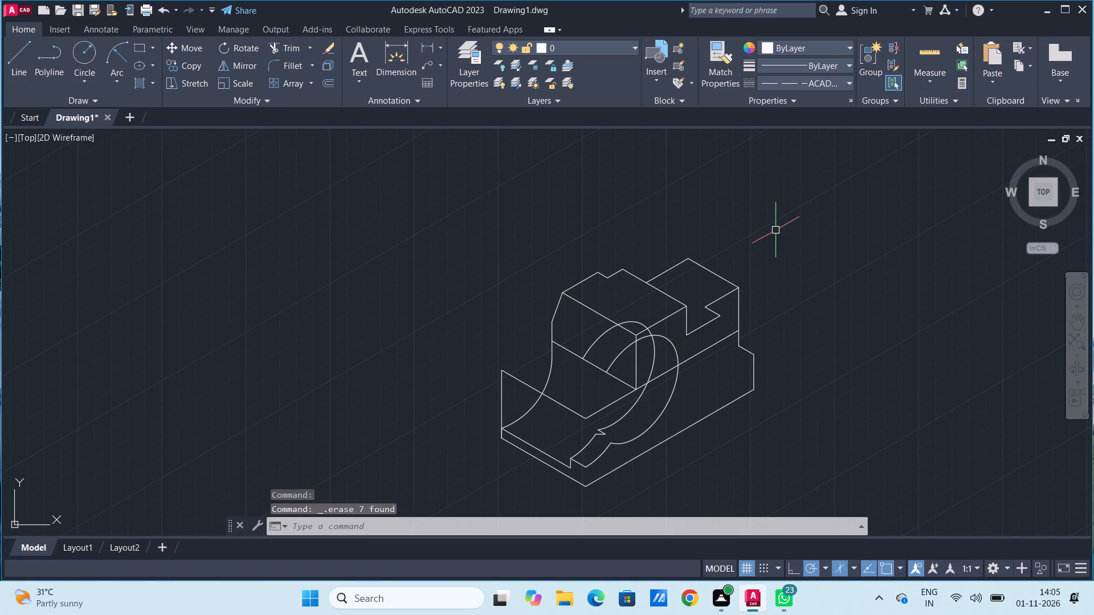
# Load the DASHED2 linetype from acadiso.lin into the drawing.
pyautogui.click(846, 83)
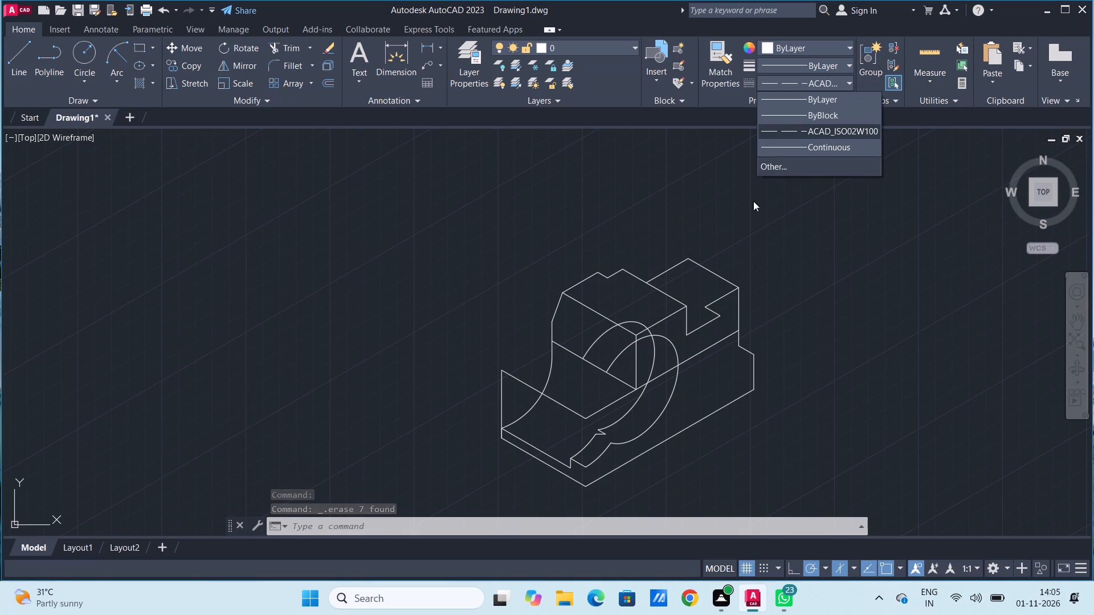
pyautogui.click(770, 159)
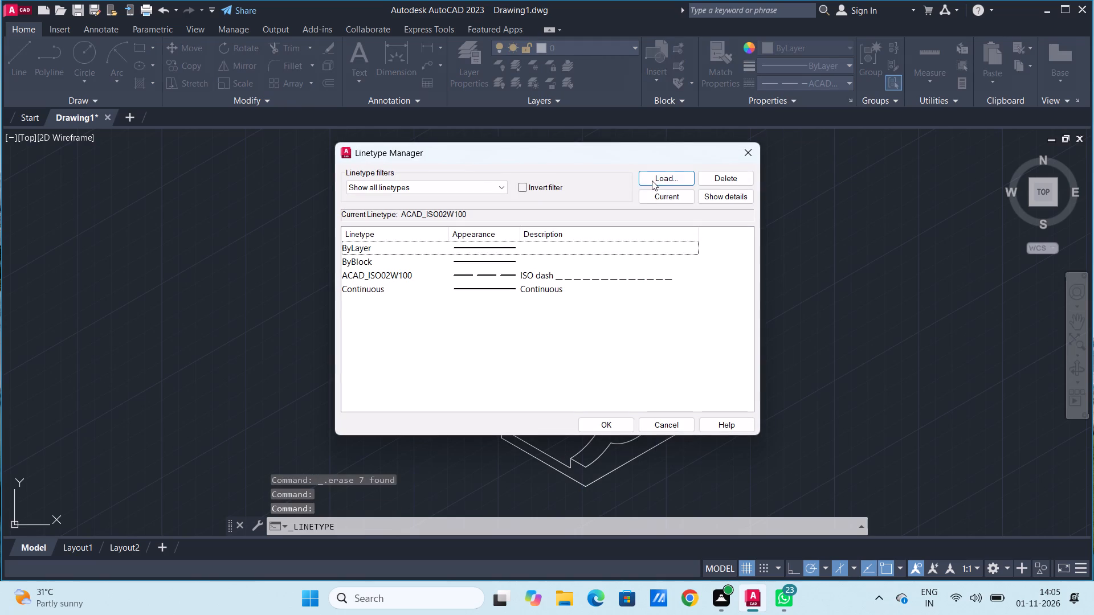
pyautogui.click(659, 179)
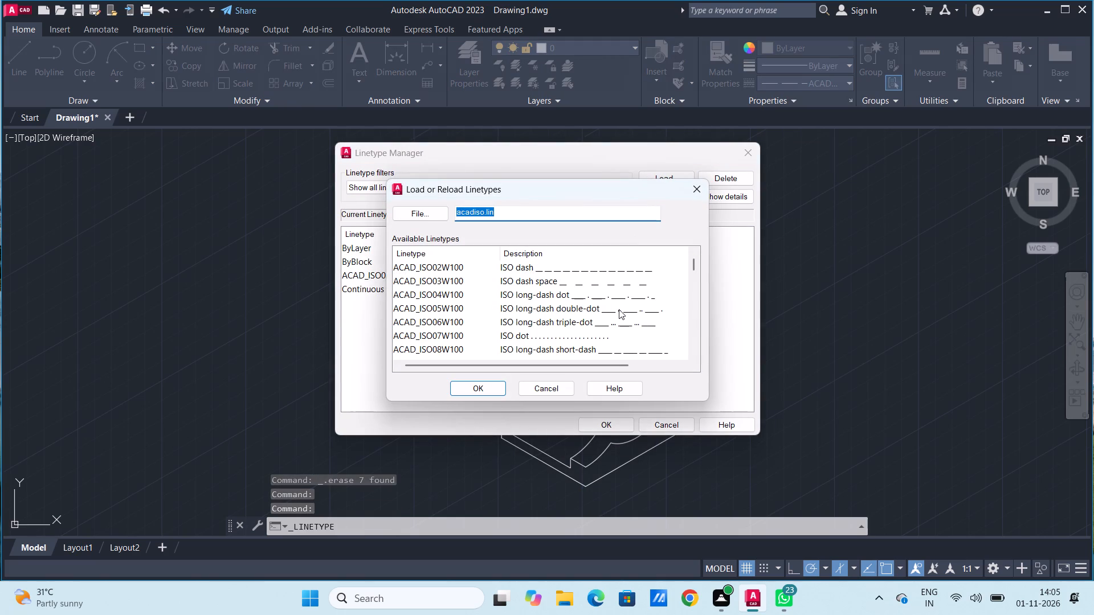
pyautogui.scroll(-3, 619, 309)
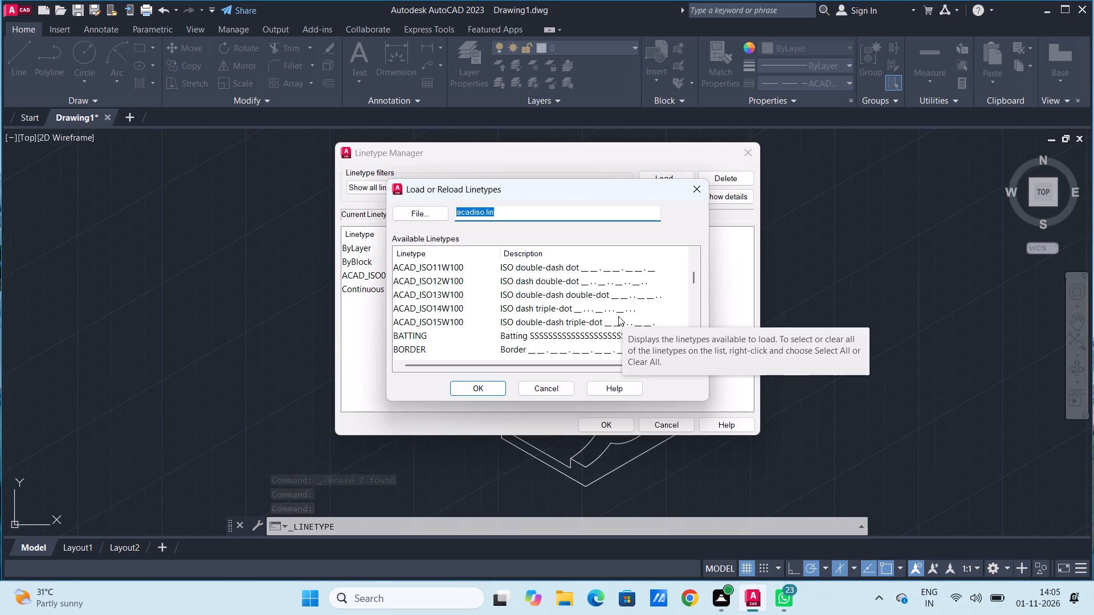
pyautogui.scroll(2, 618, 316)
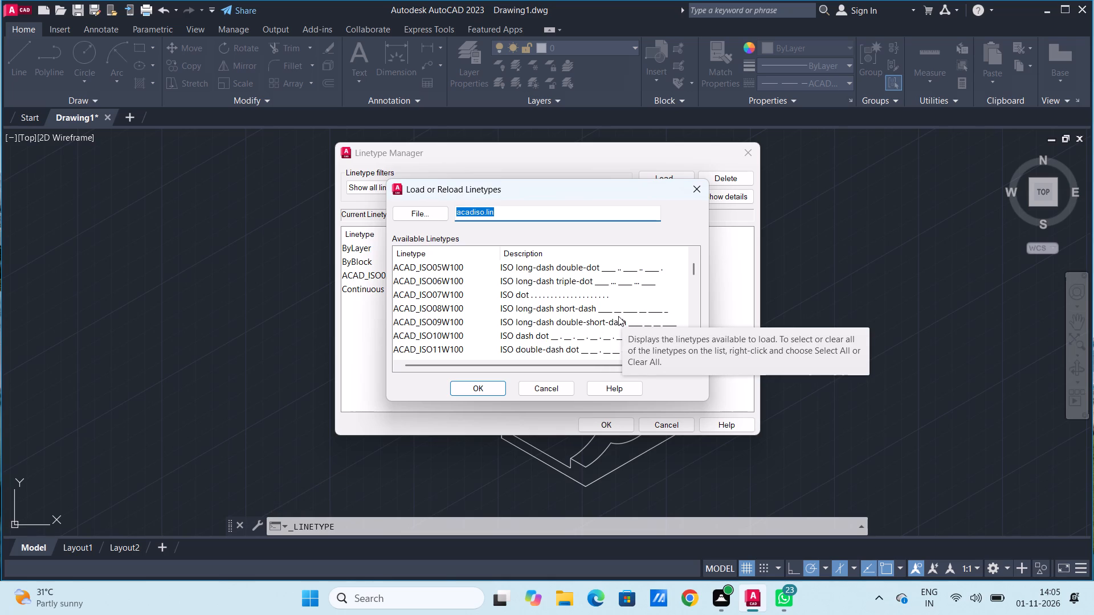
pyautogui.scroll(-7, 618, 316)
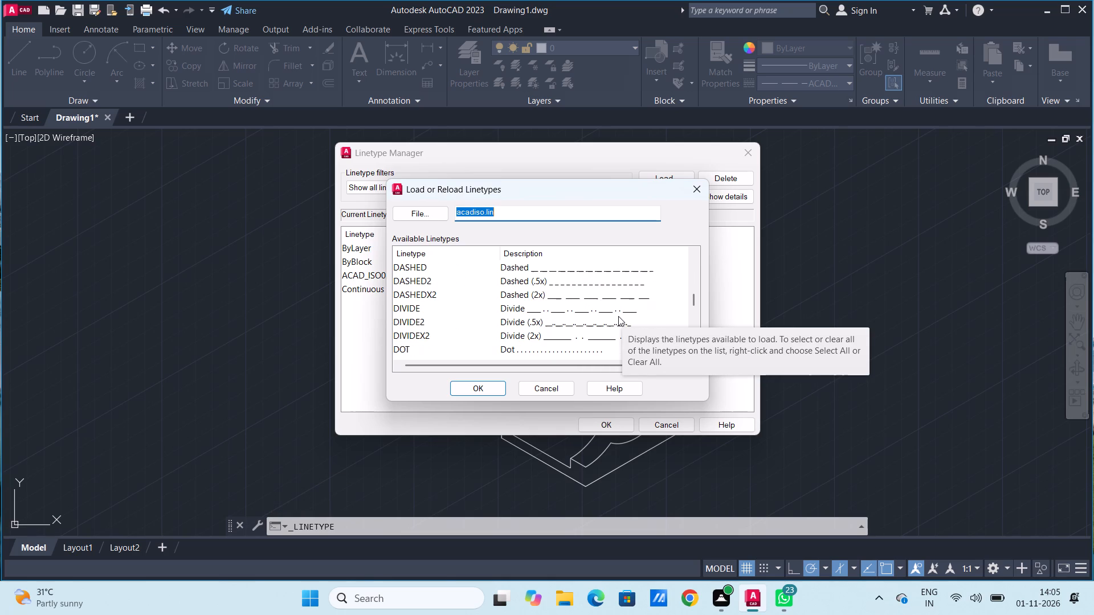
pyautogui.scroll(-2, 618, 316)
pyautogui.scroll(1, 618, 316)
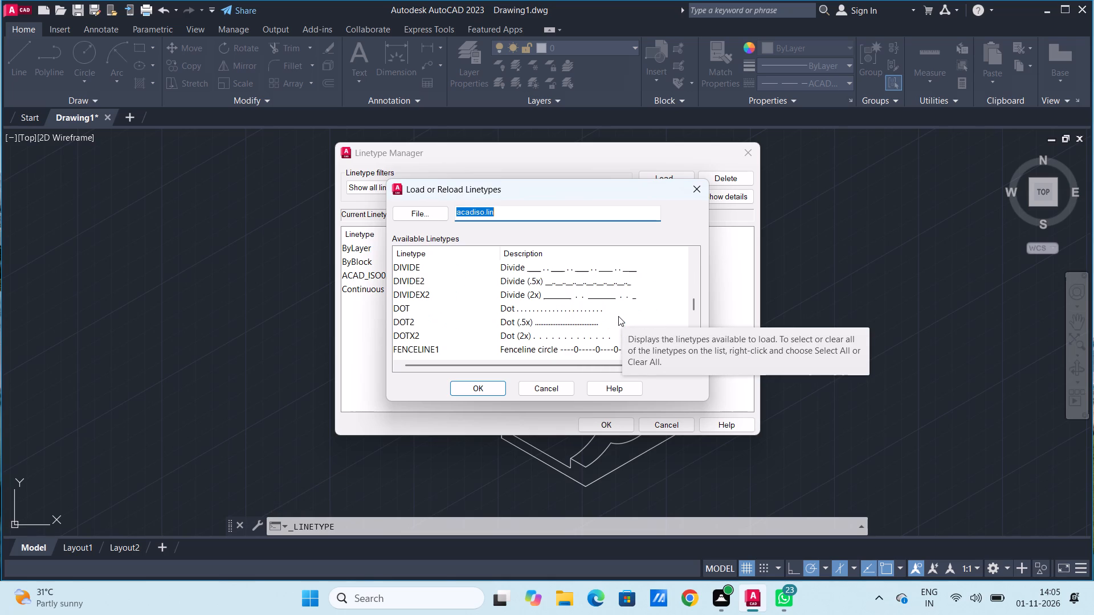
pyautogui.scroll(1, 618, 316)
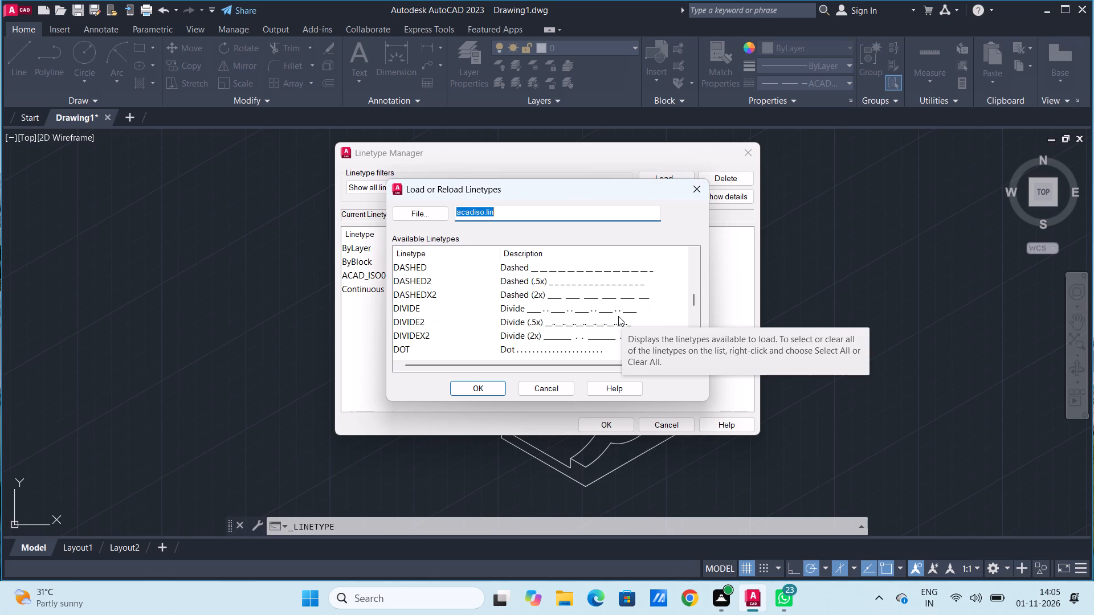
pyautogui.click(615, 283)
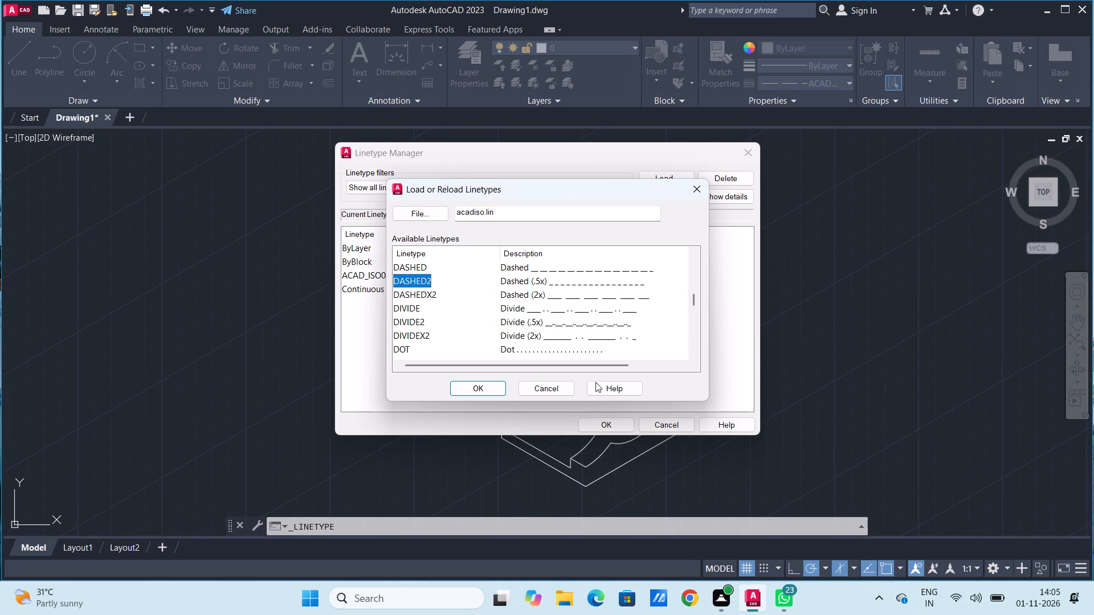
pyautogui.click(477, 387)
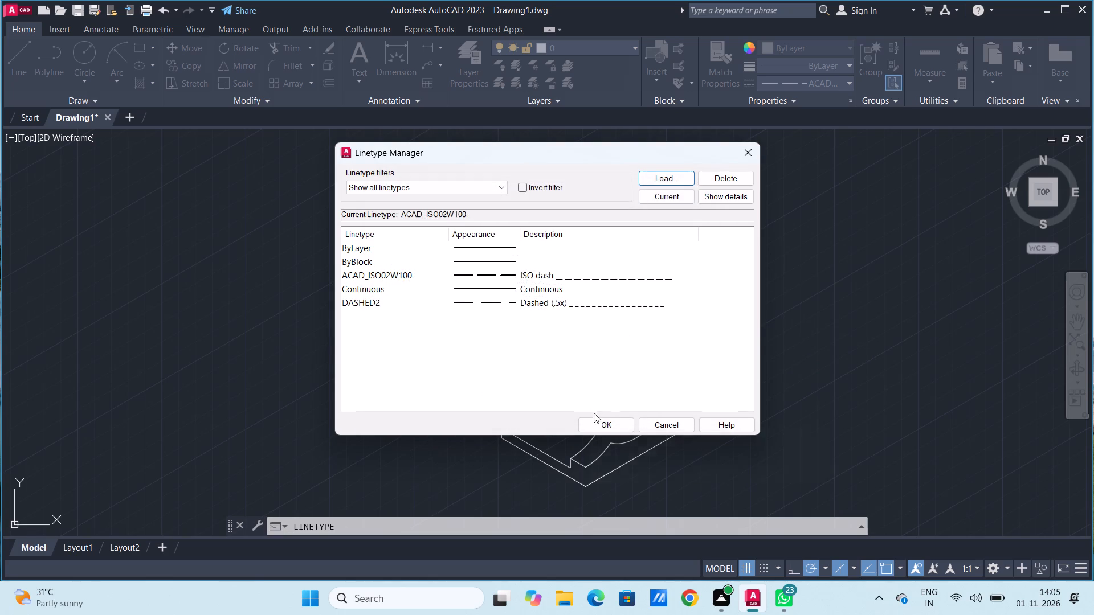
pyautogui.click(599, 423)
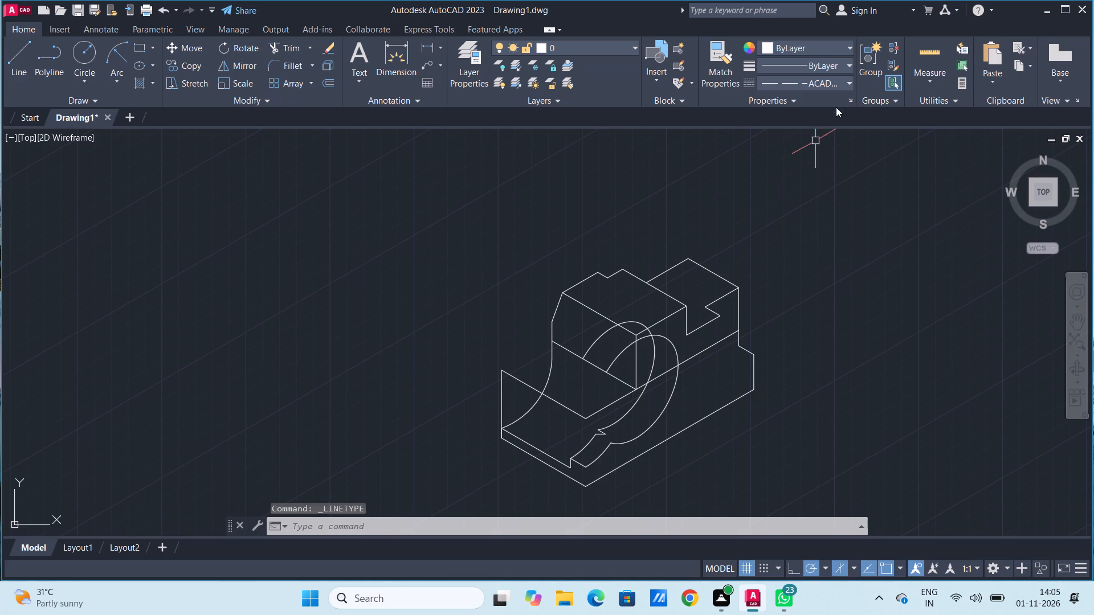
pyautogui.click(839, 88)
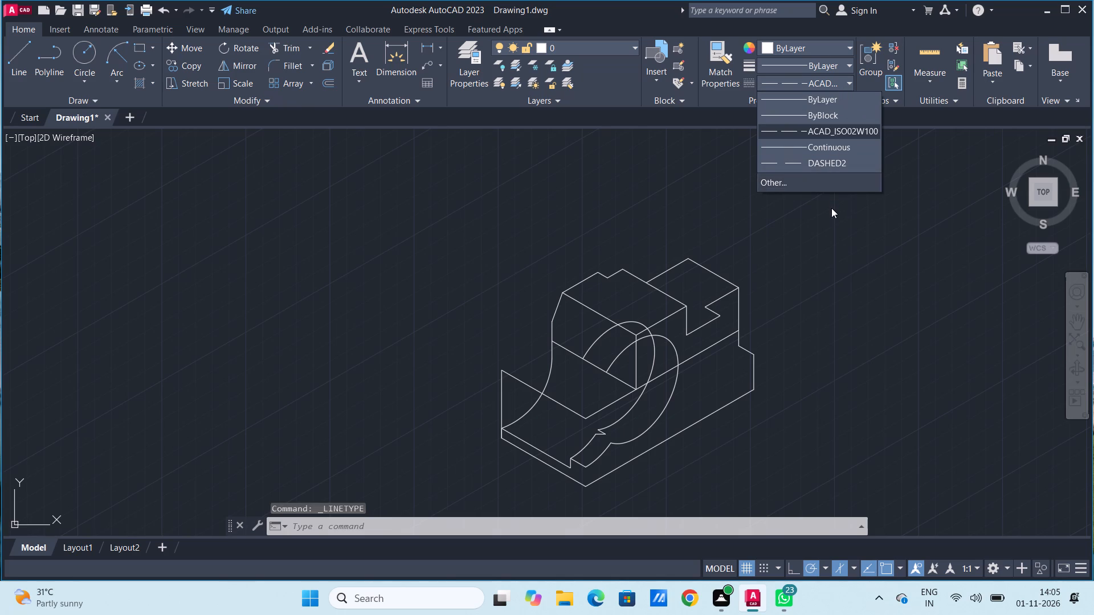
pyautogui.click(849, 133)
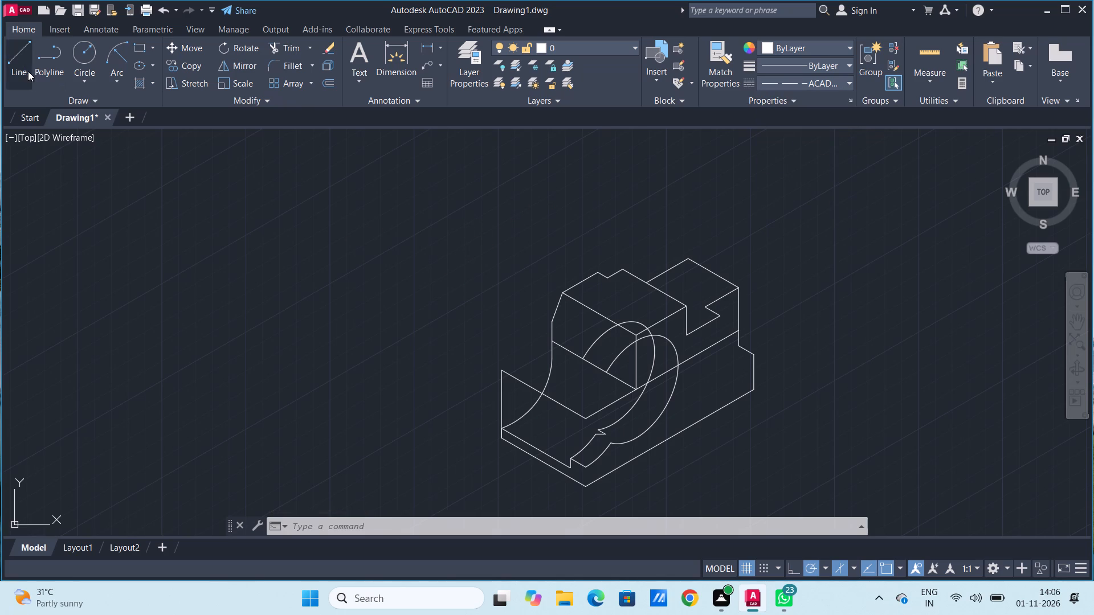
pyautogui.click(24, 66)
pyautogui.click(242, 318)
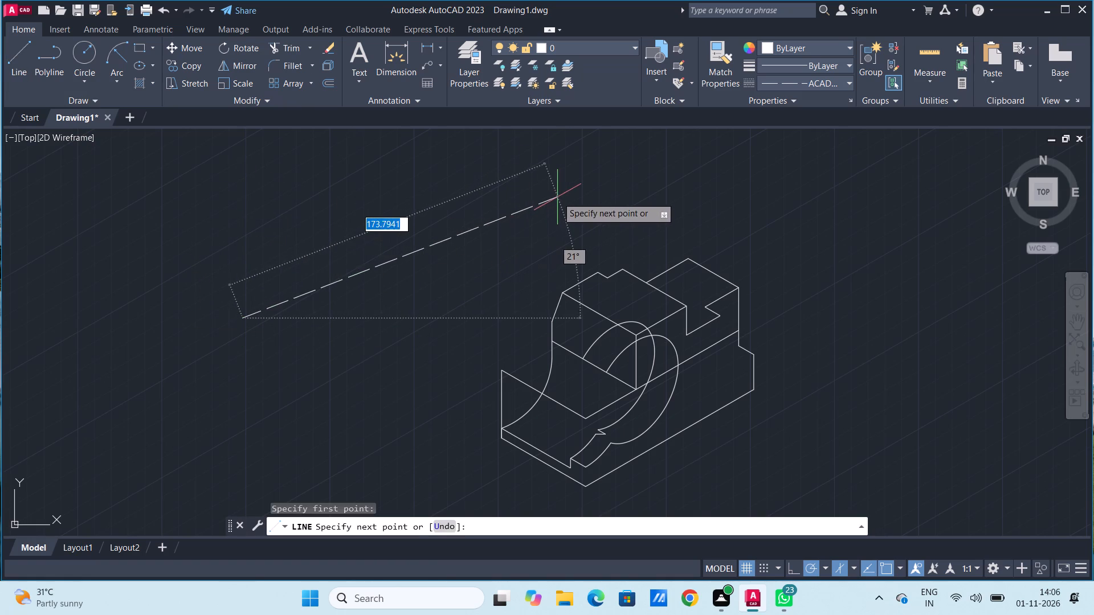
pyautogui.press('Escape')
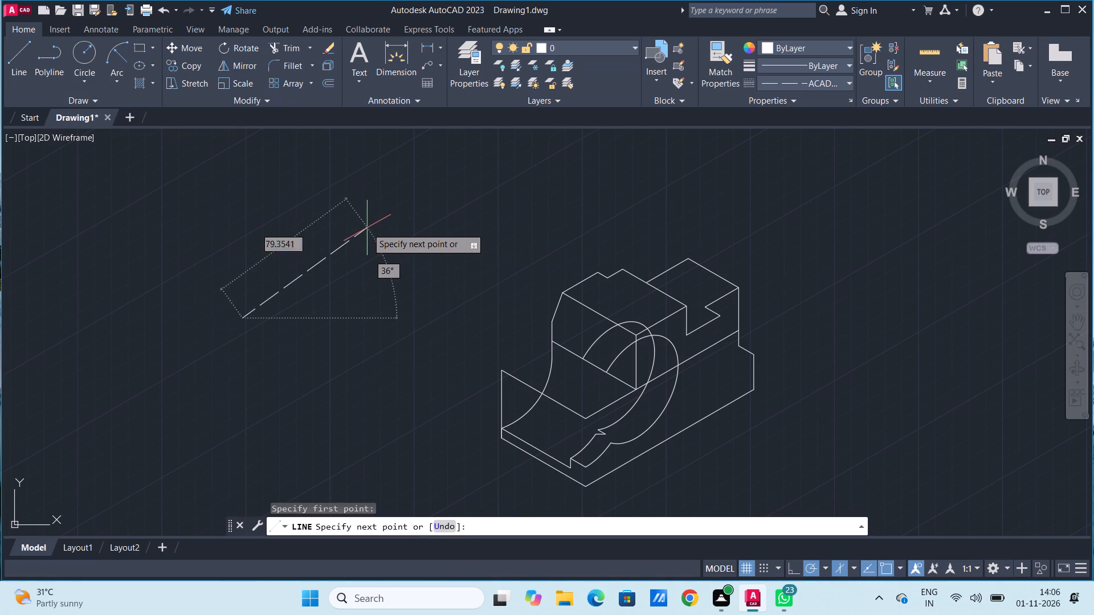
# Make DASHED2 the current linetype.
pyautogui.click(834, 85)
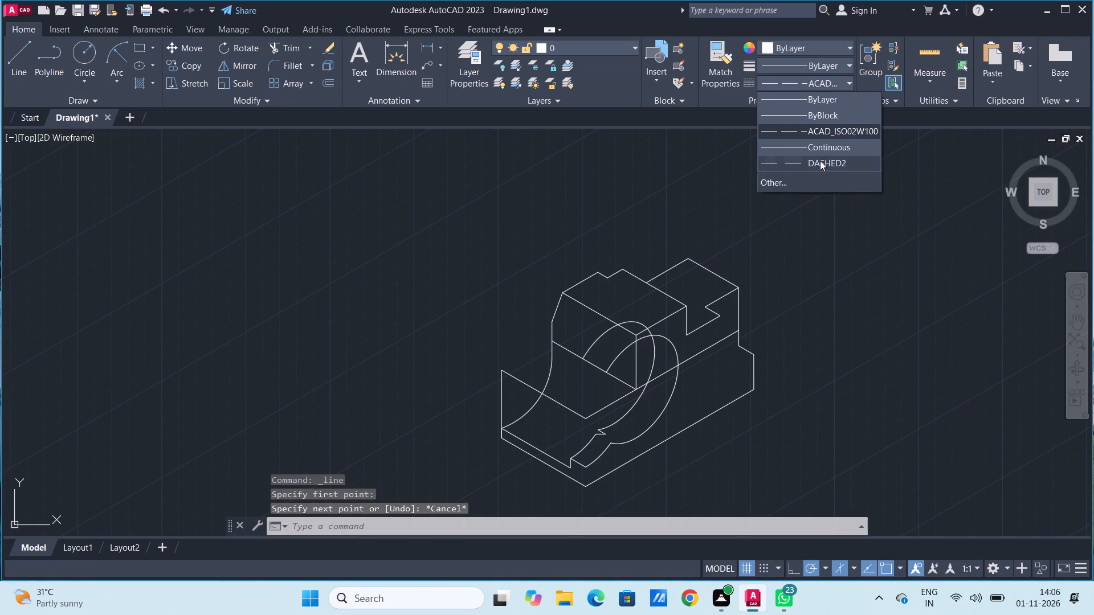
pyautogui.click(820, 161)
pyautogui.click(262, 331)
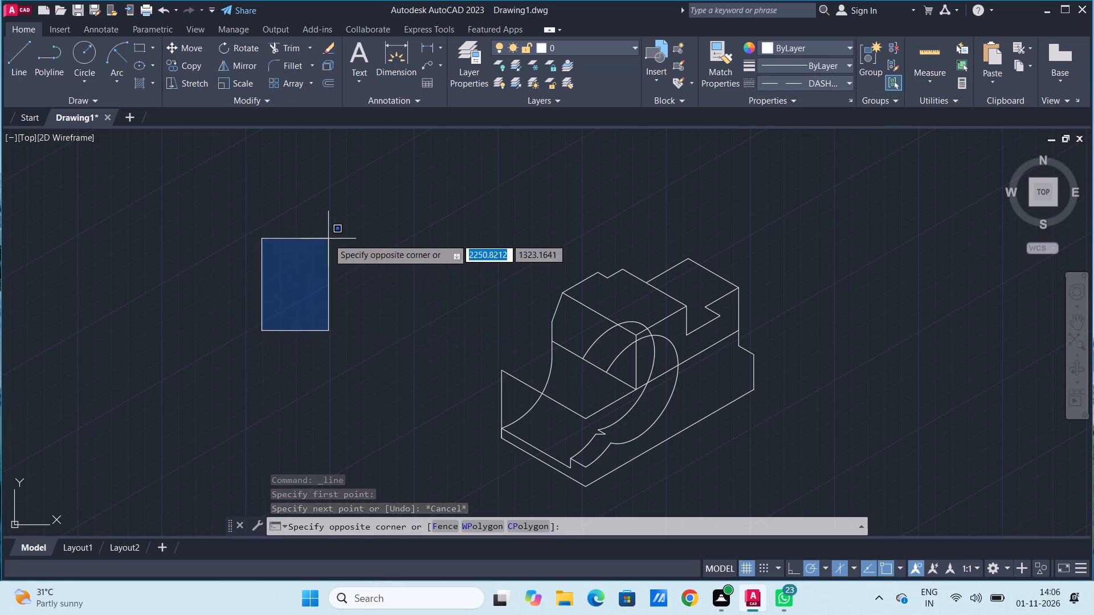
pyautogui.click(302, 255)
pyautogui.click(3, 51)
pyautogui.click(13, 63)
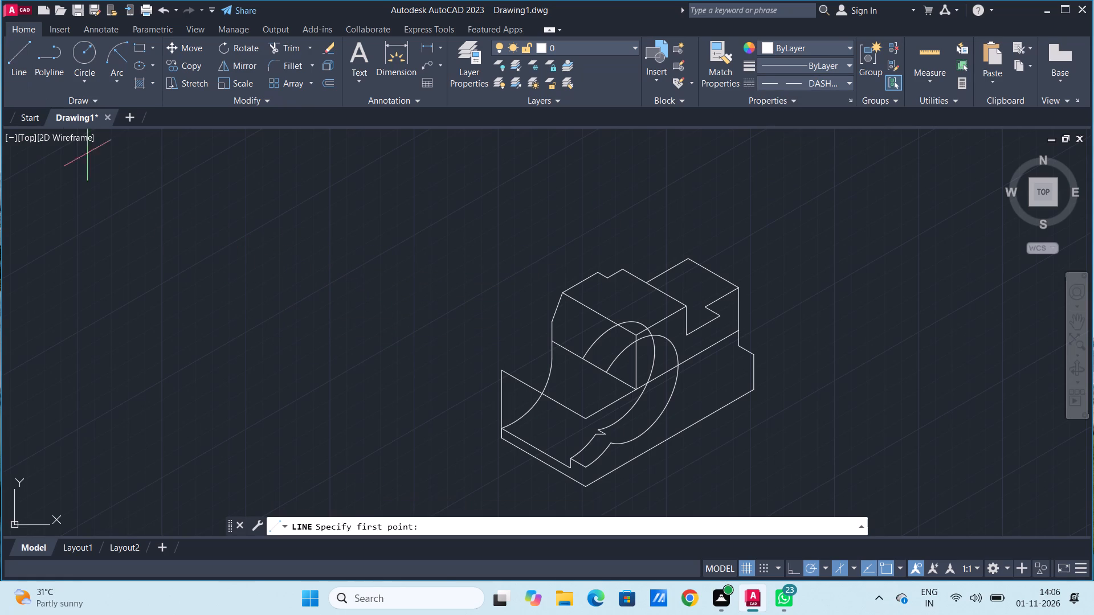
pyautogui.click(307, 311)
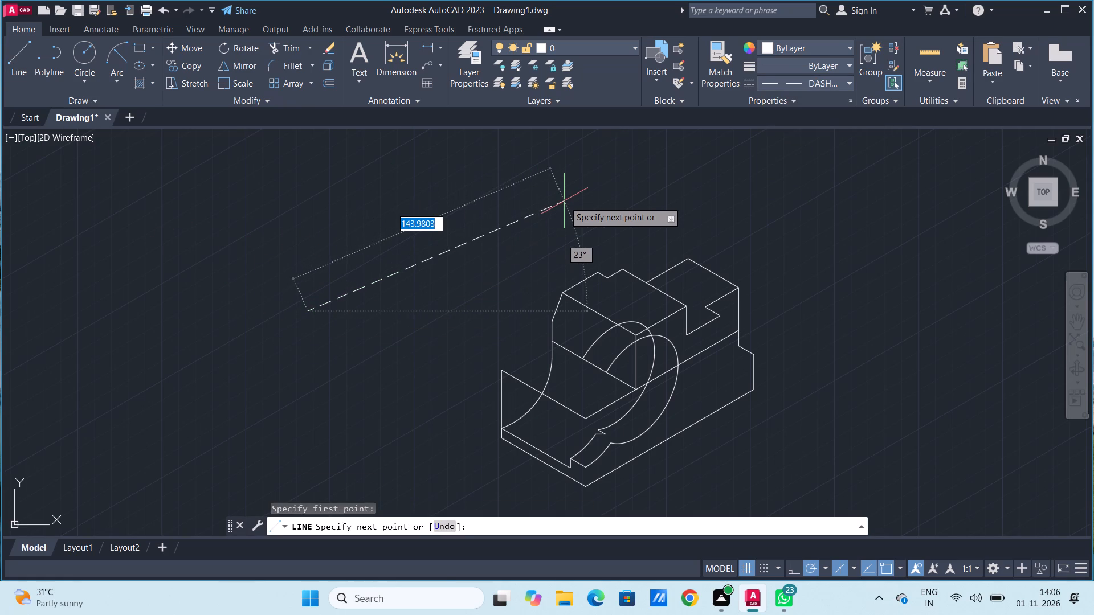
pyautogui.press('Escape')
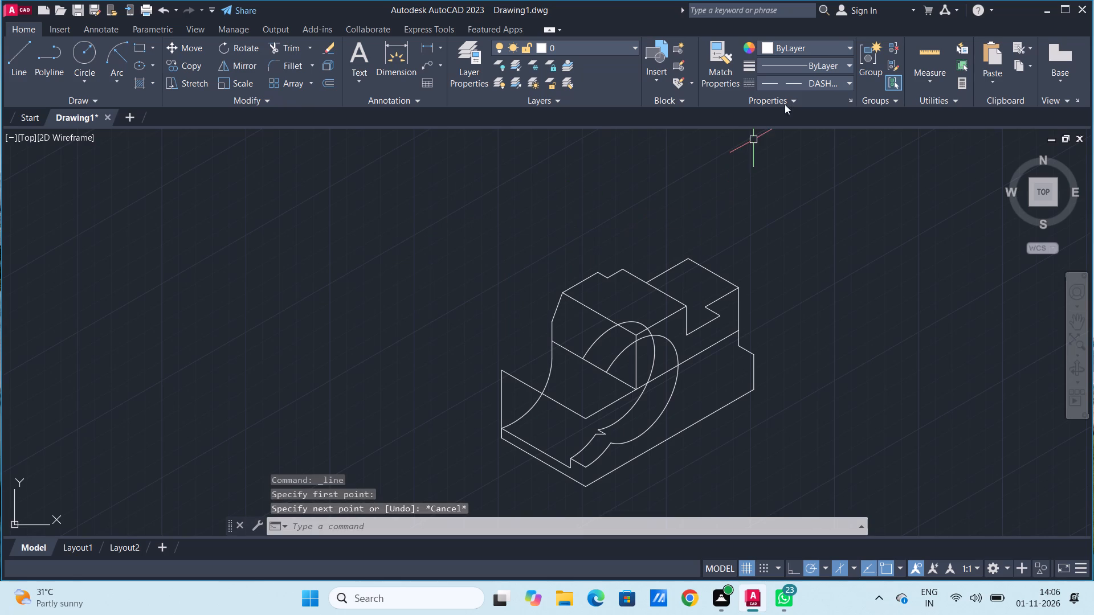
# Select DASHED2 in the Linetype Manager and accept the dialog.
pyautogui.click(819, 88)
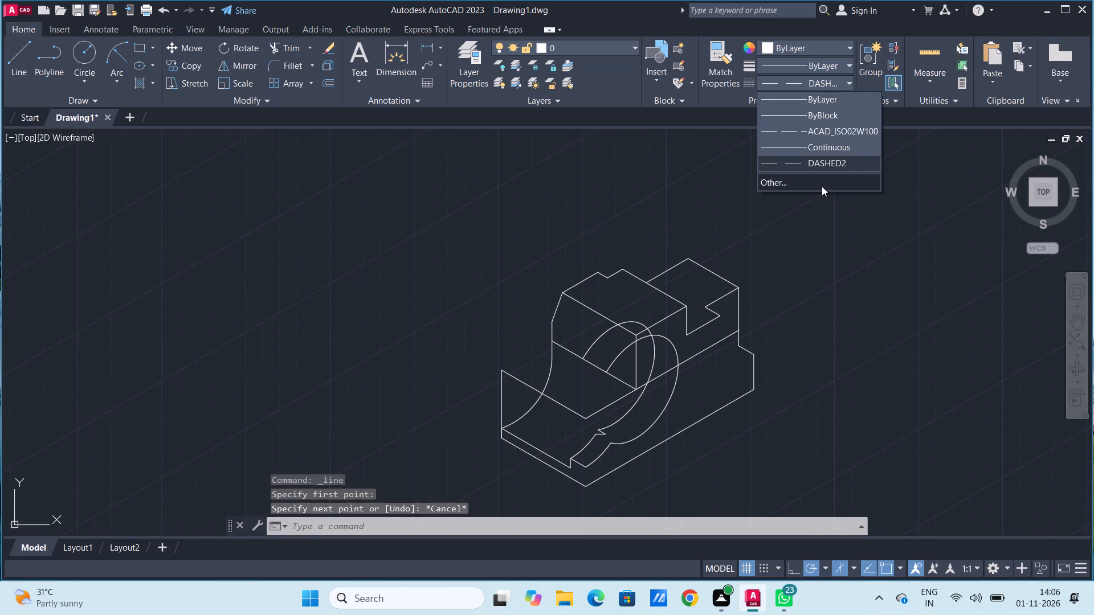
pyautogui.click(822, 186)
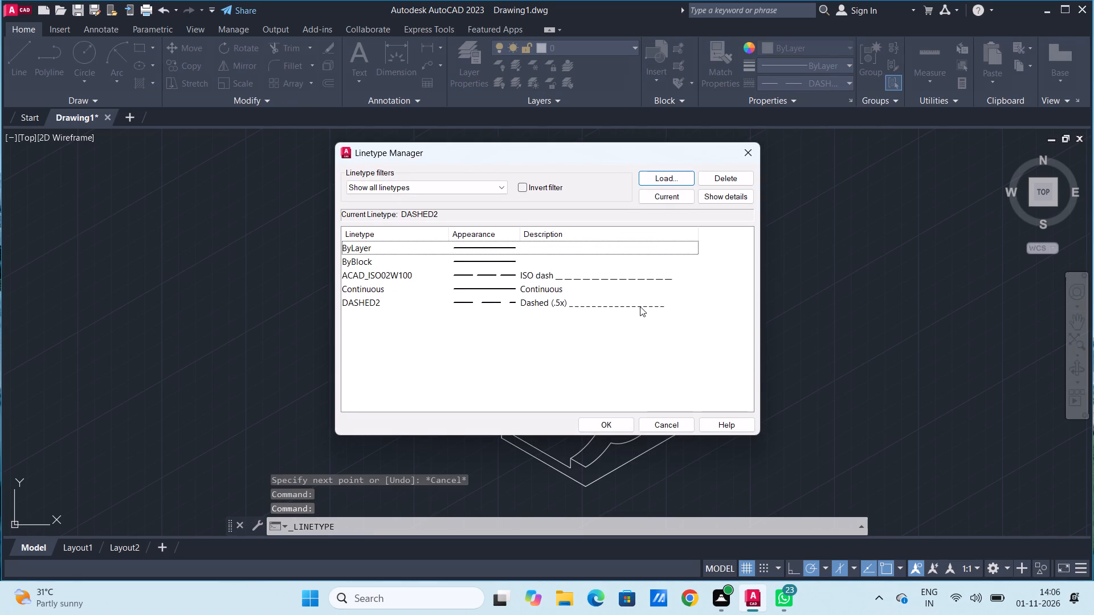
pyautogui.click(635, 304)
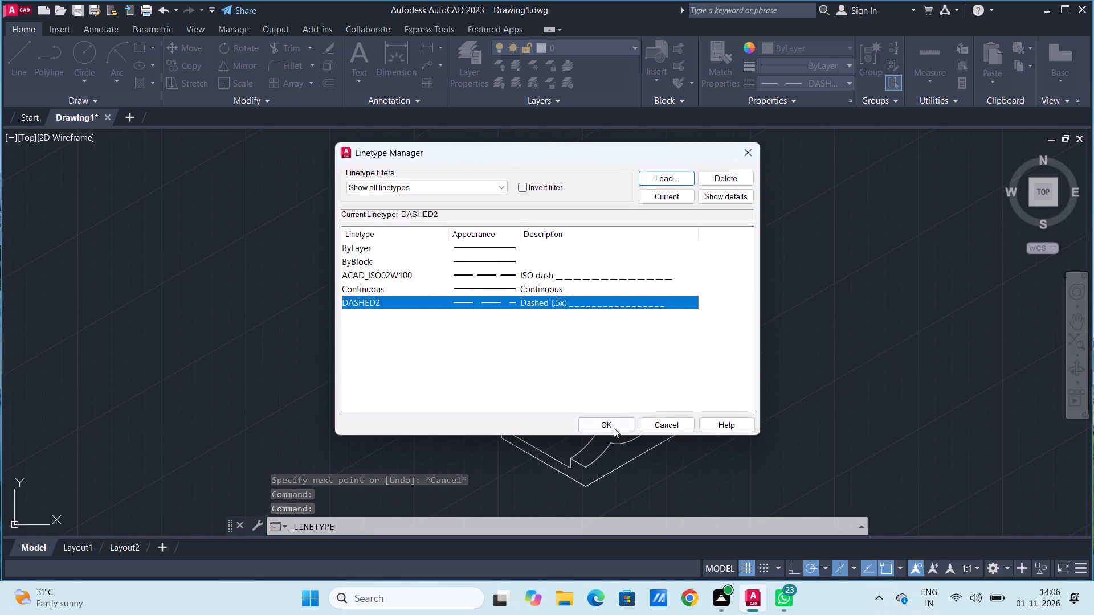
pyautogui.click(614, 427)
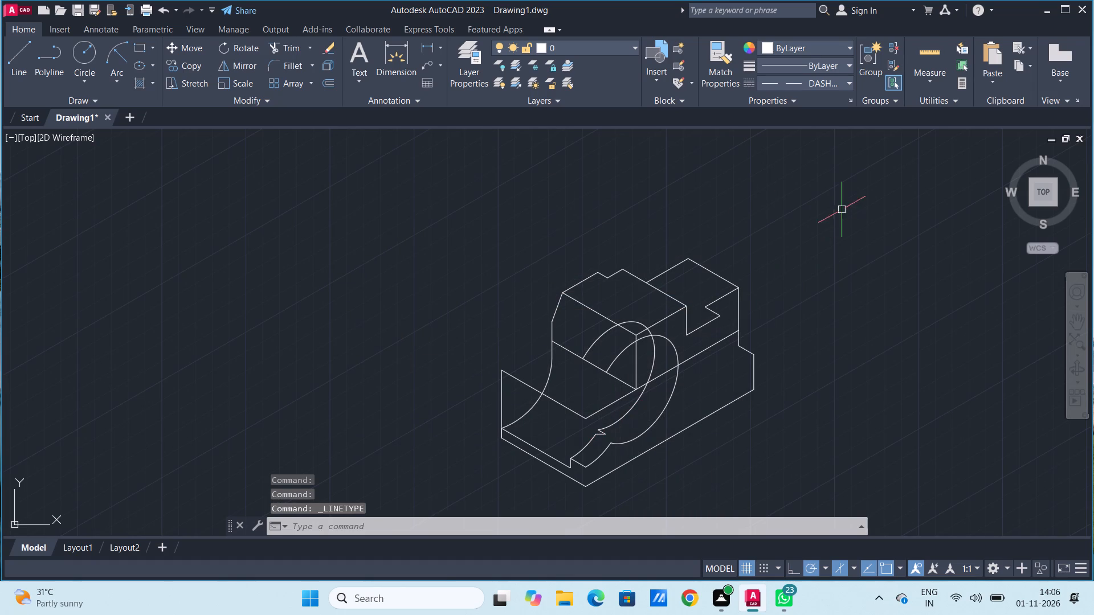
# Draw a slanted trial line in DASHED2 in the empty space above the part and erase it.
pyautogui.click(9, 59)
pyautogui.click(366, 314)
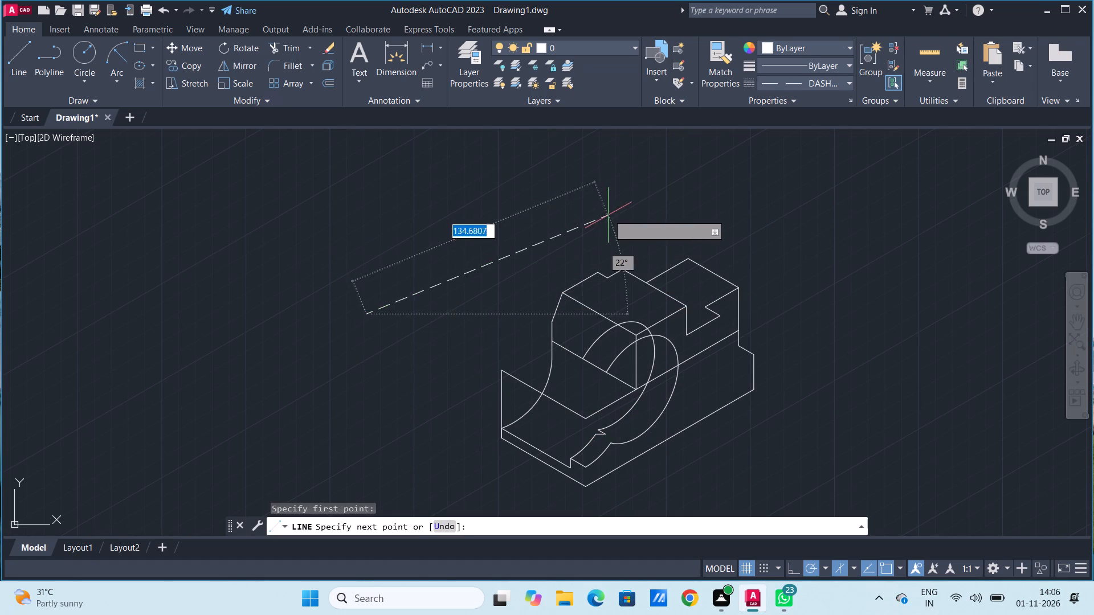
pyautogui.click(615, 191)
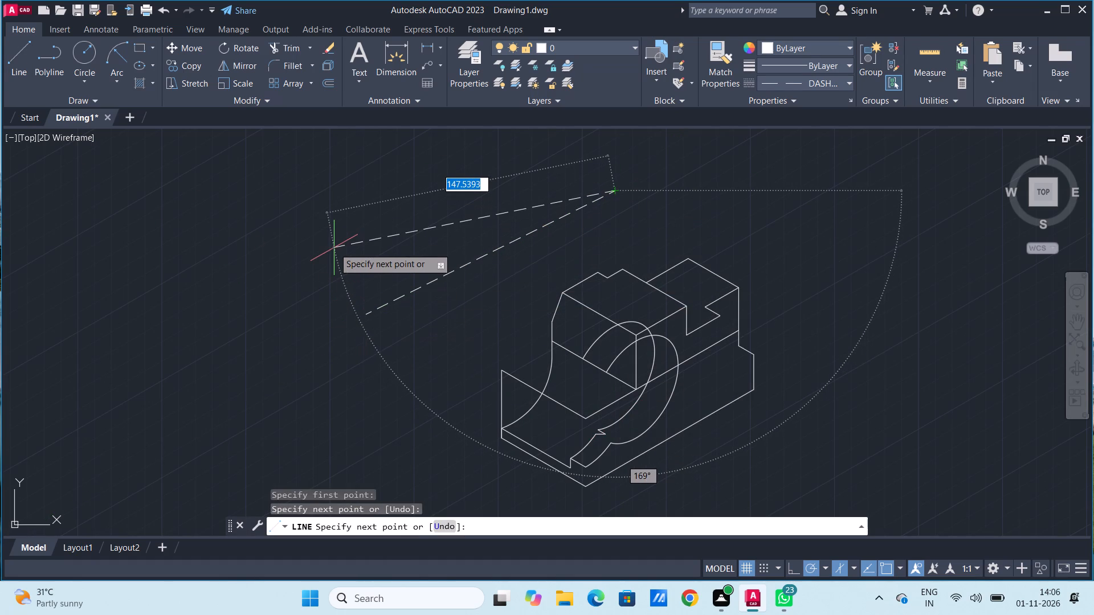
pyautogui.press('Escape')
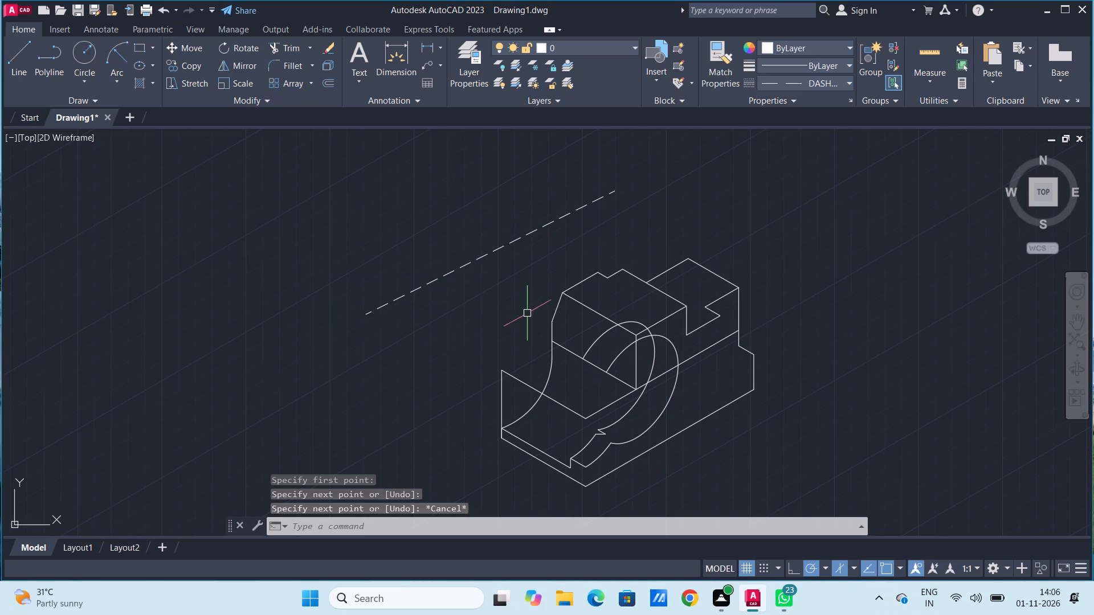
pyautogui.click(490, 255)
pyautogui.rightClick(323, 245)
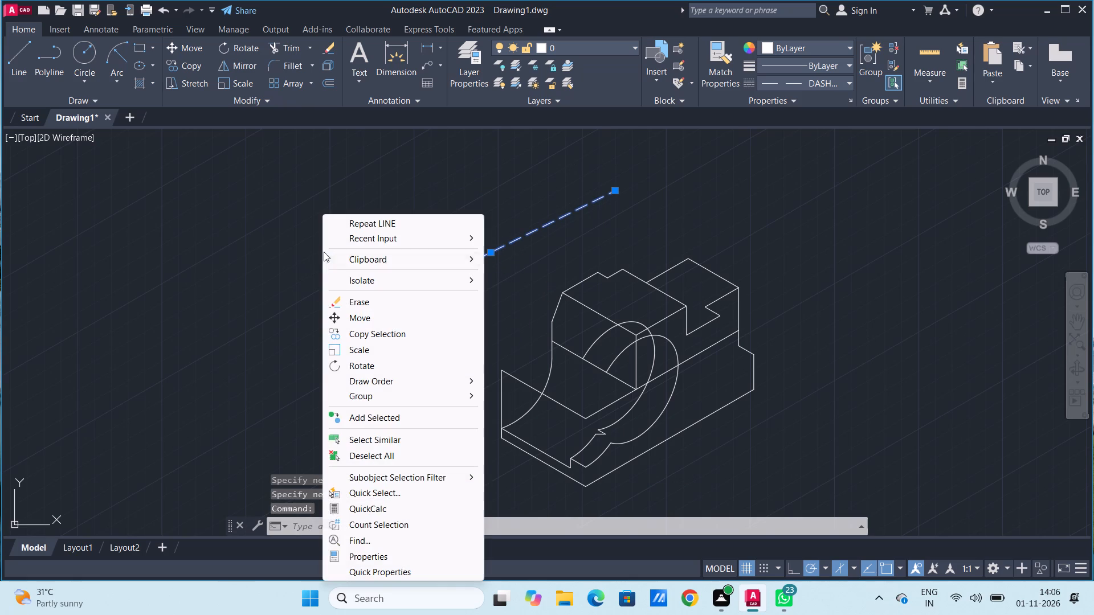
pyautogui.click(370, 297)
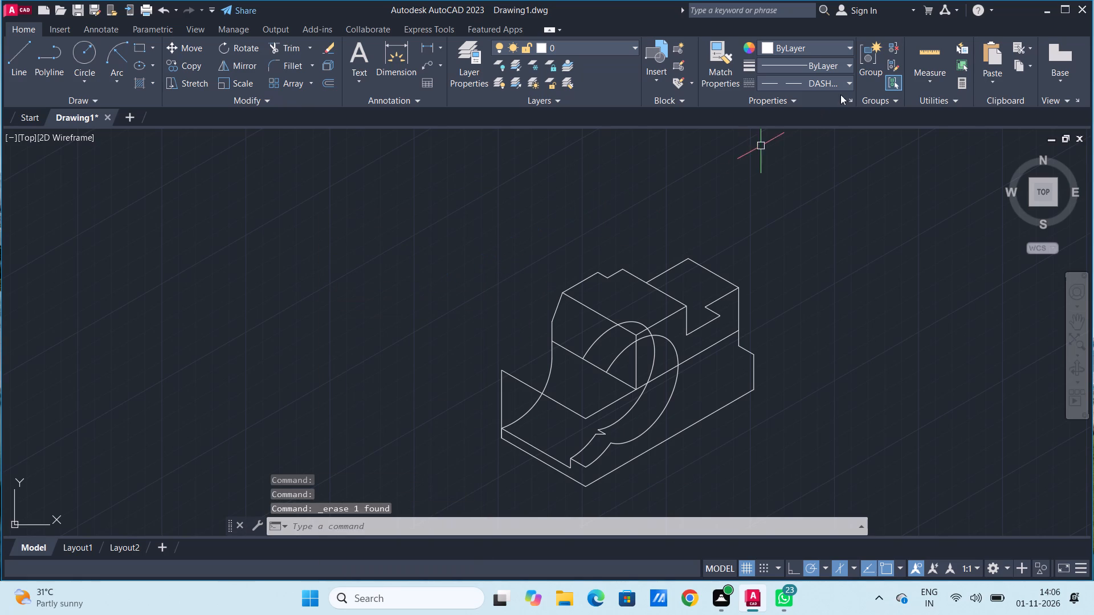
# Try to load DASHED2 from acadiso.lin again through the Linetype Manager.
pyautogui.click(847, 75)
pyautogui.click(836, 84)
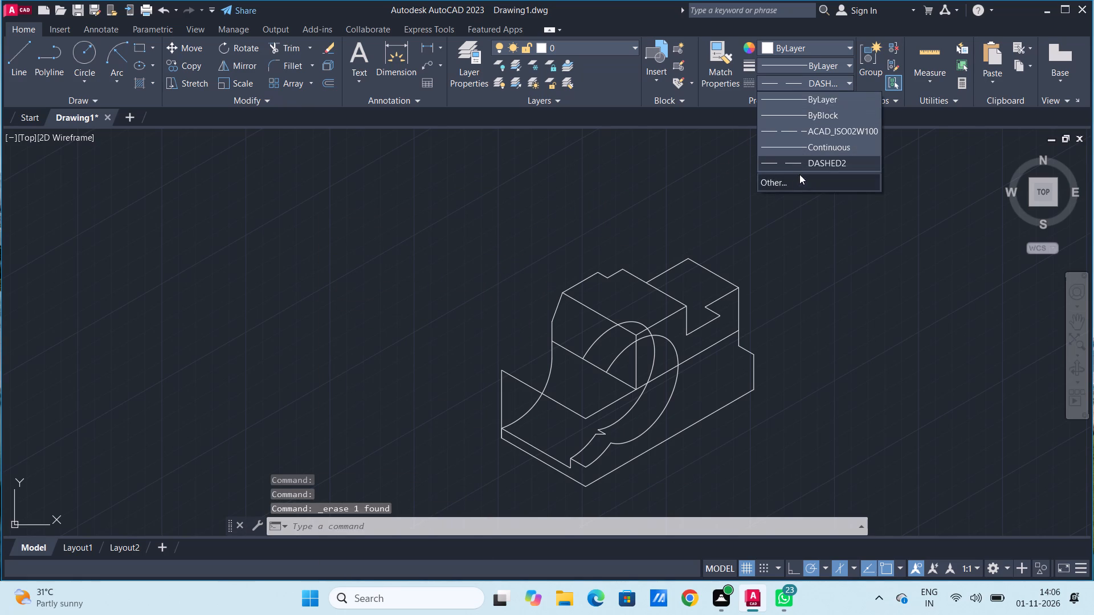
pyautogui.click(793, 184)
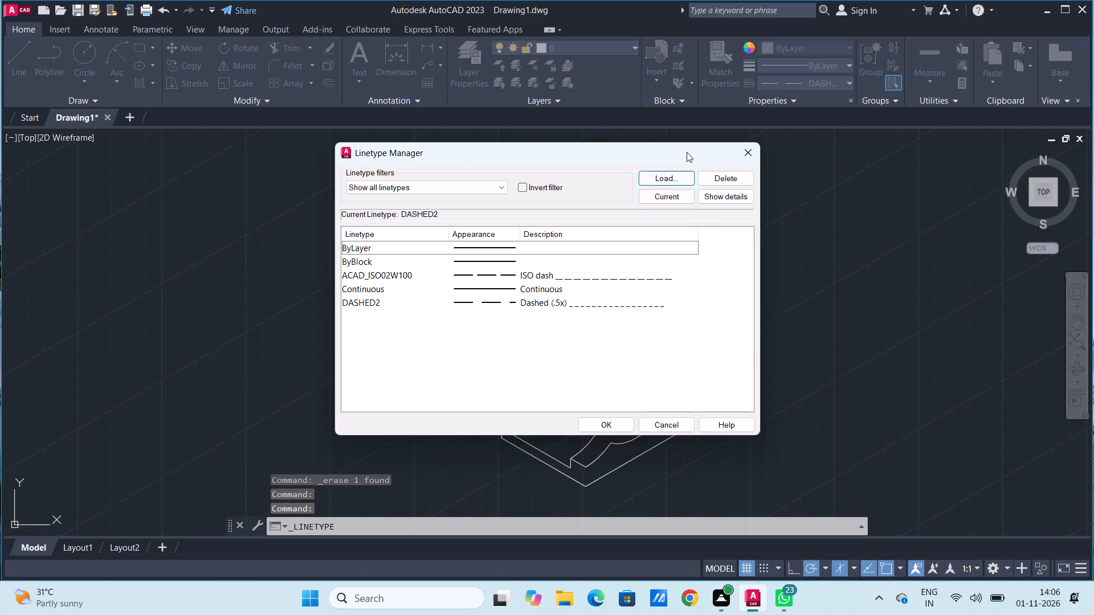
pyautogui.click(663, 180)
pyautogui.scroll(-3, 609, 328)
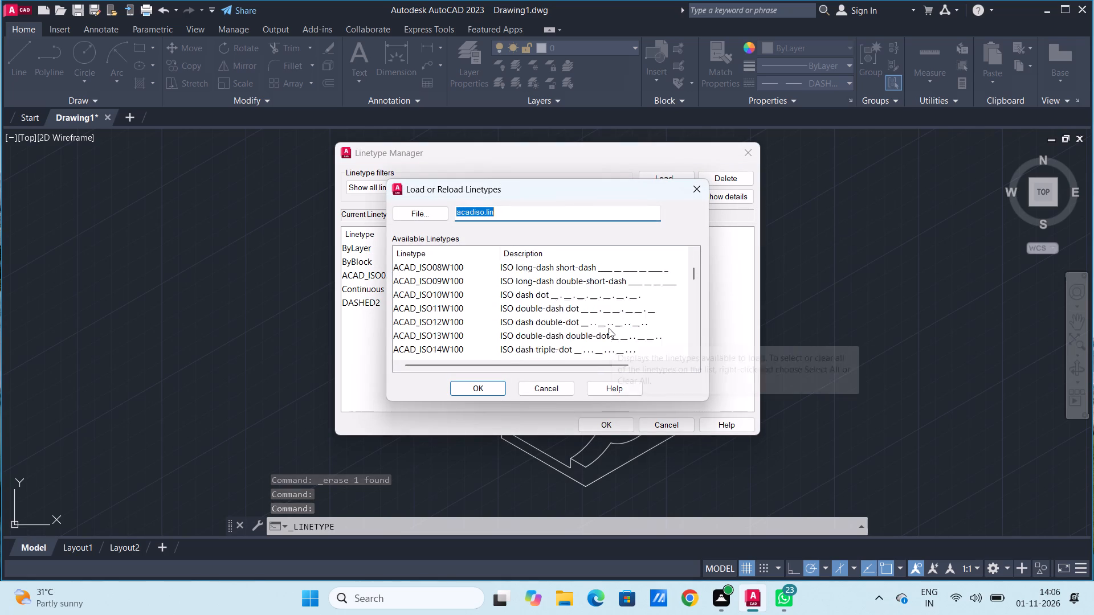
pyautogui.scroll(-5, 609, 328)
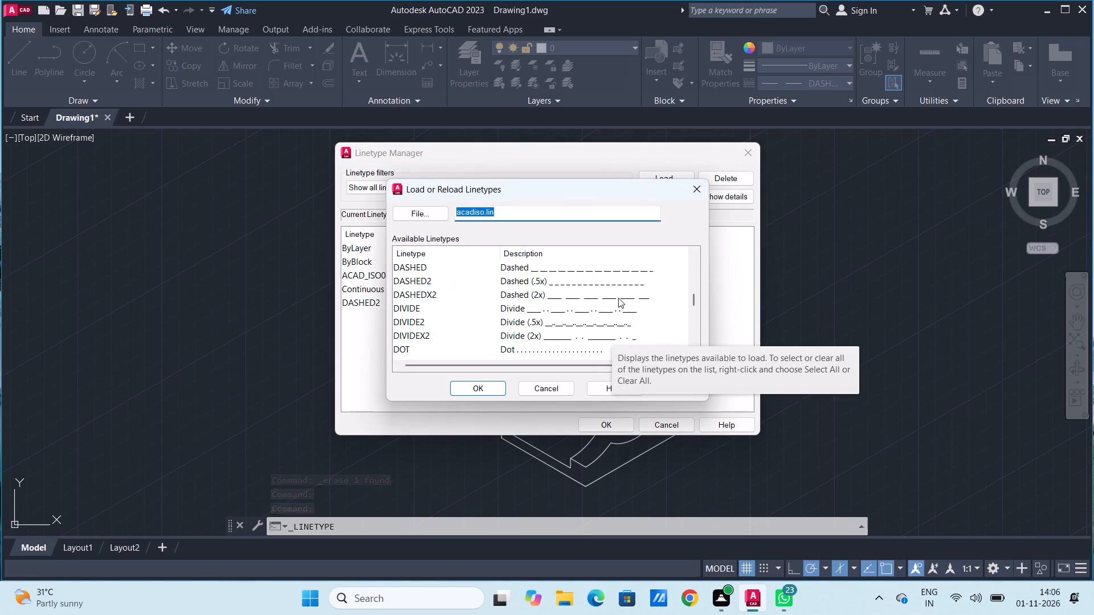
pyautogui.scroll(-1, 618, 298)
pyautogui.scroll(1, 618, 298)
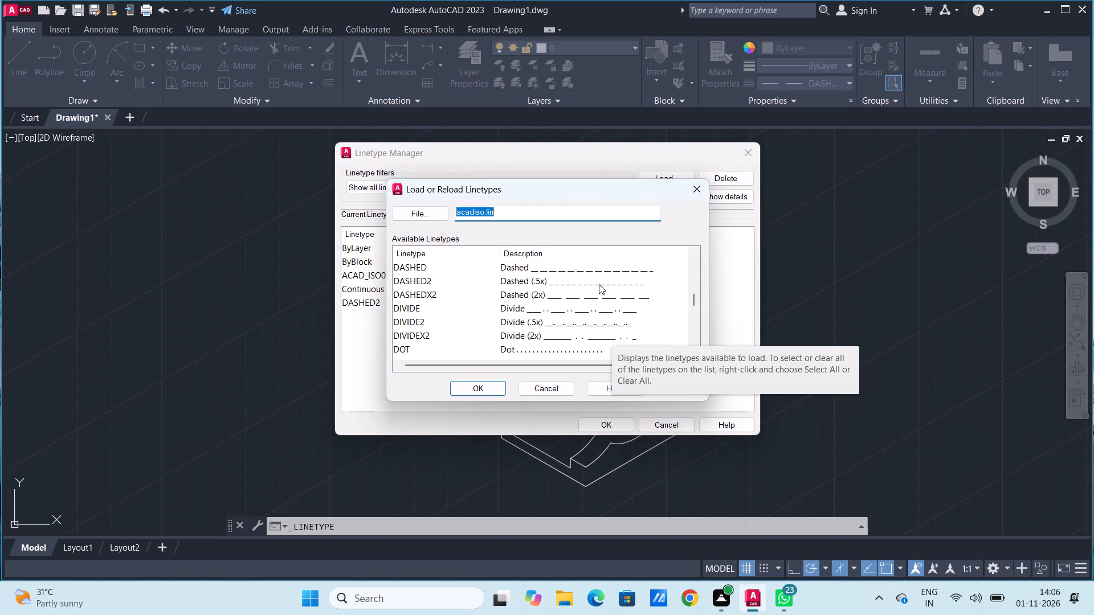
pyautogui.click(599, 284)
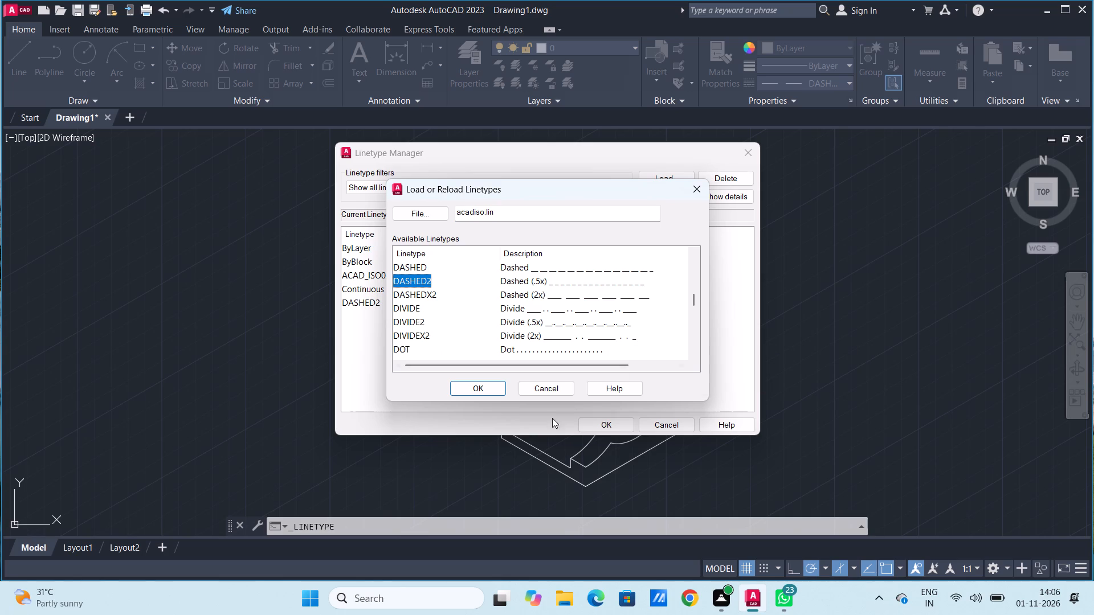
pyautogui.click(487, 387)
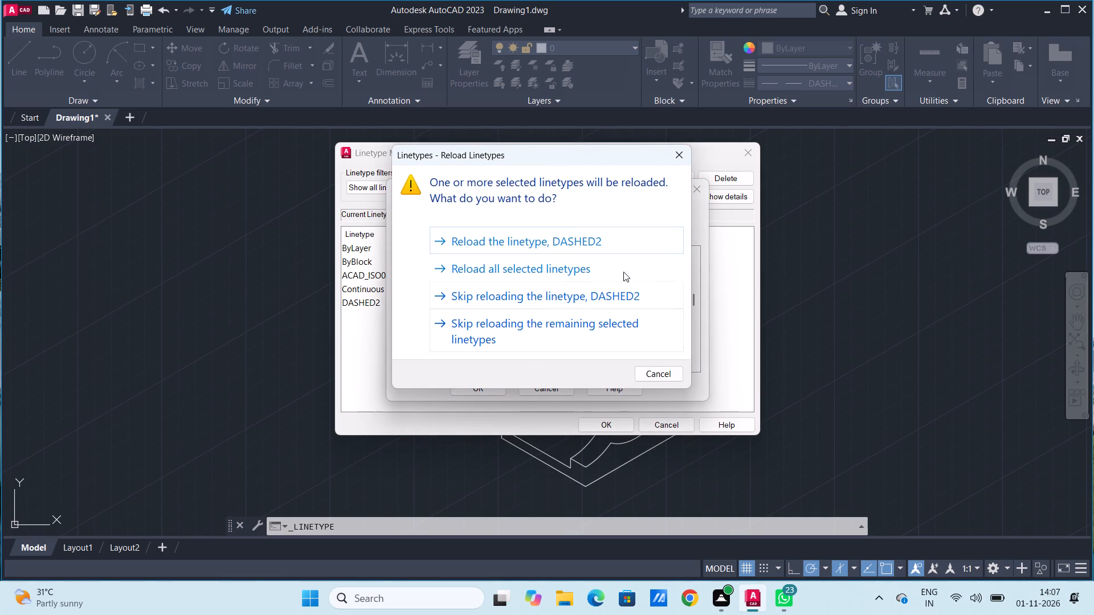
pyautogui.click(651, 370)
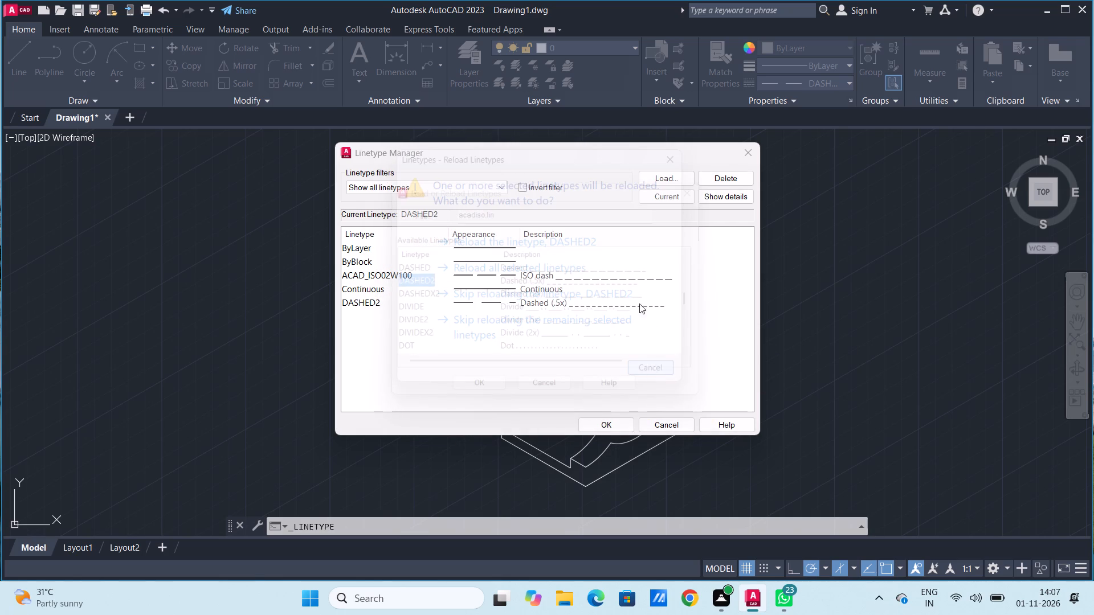
# Load the DOT linetype from acadiso.lin into the drawing and accept the Linetype Manager.
pyautogui.click(672, 177)
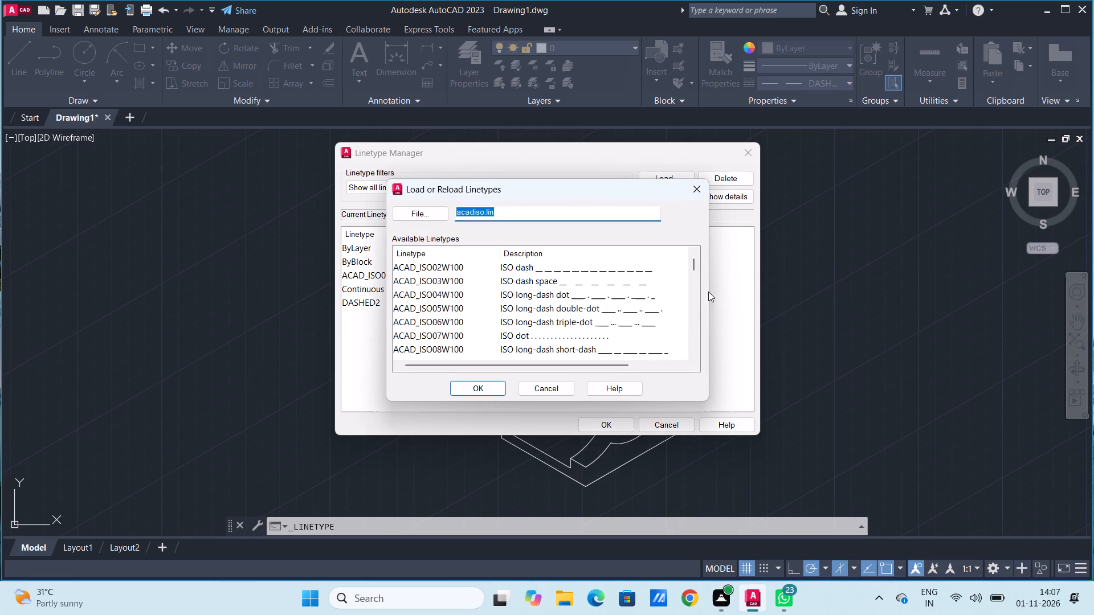
pyautogui.scroll(5, 631, 309)
pyautogui.scroll(-3, 600, 294)
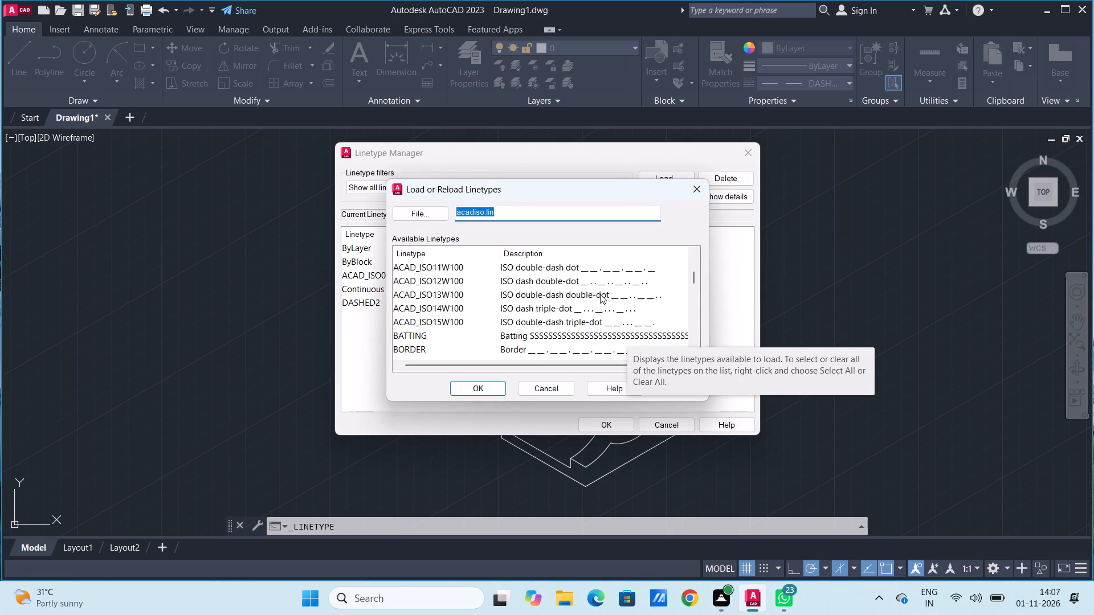
pyautogui.scroll(-5, 602, 291)
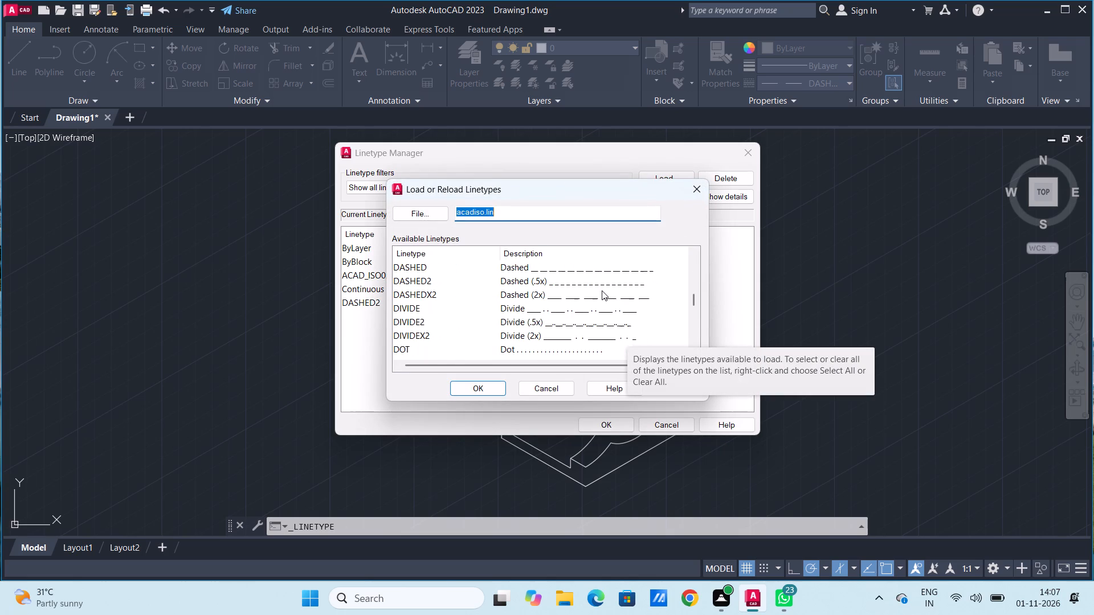
pyautogui.scroll(-2, 602, 290)
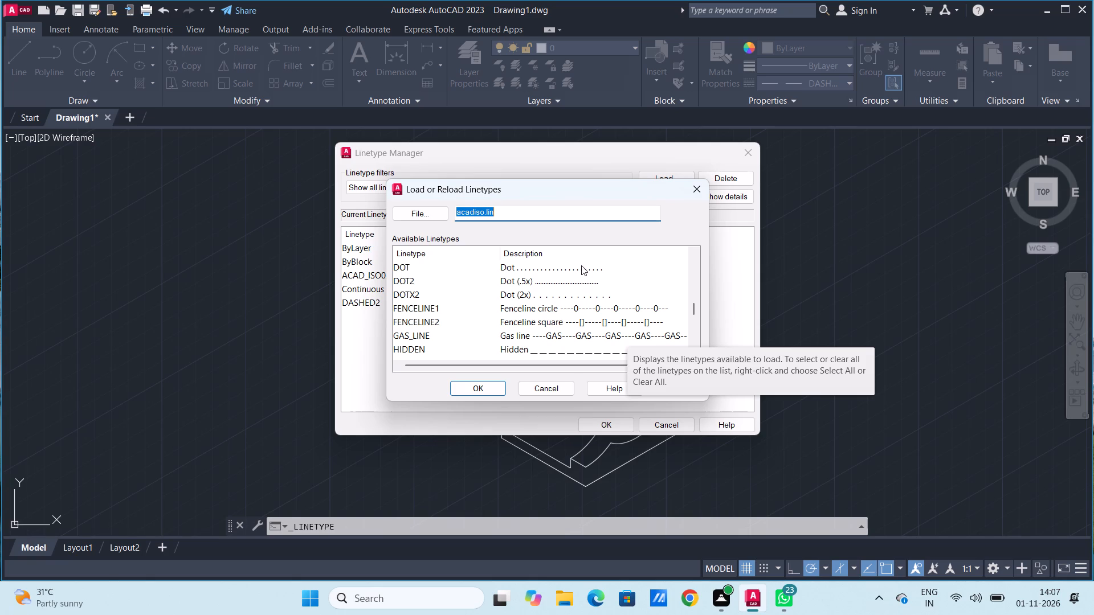
pyautogui.click(581, 265)
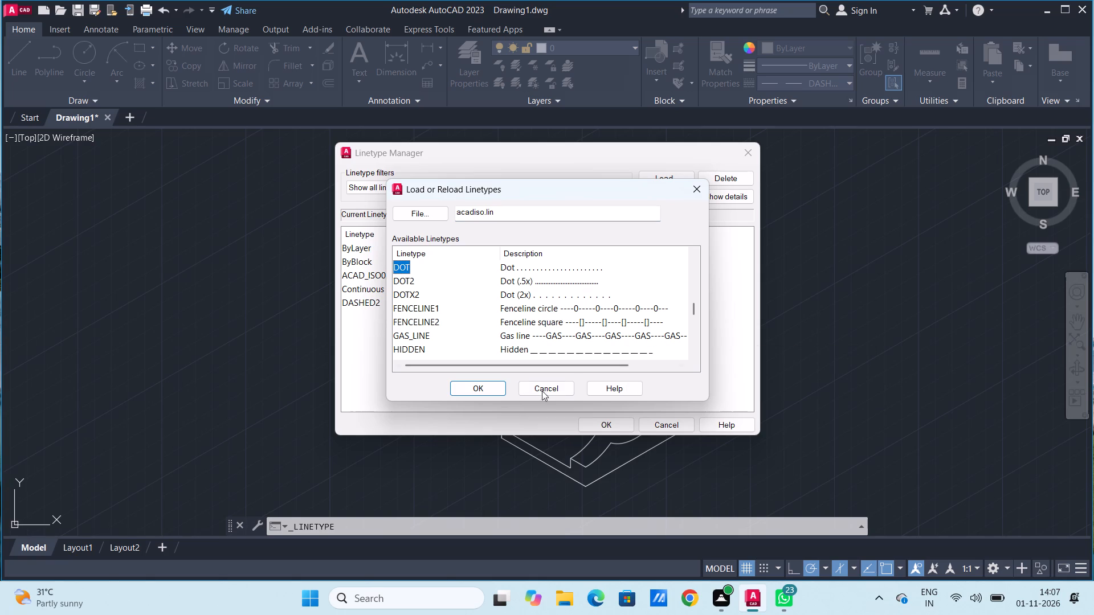
pyautogui.click(482, 391)
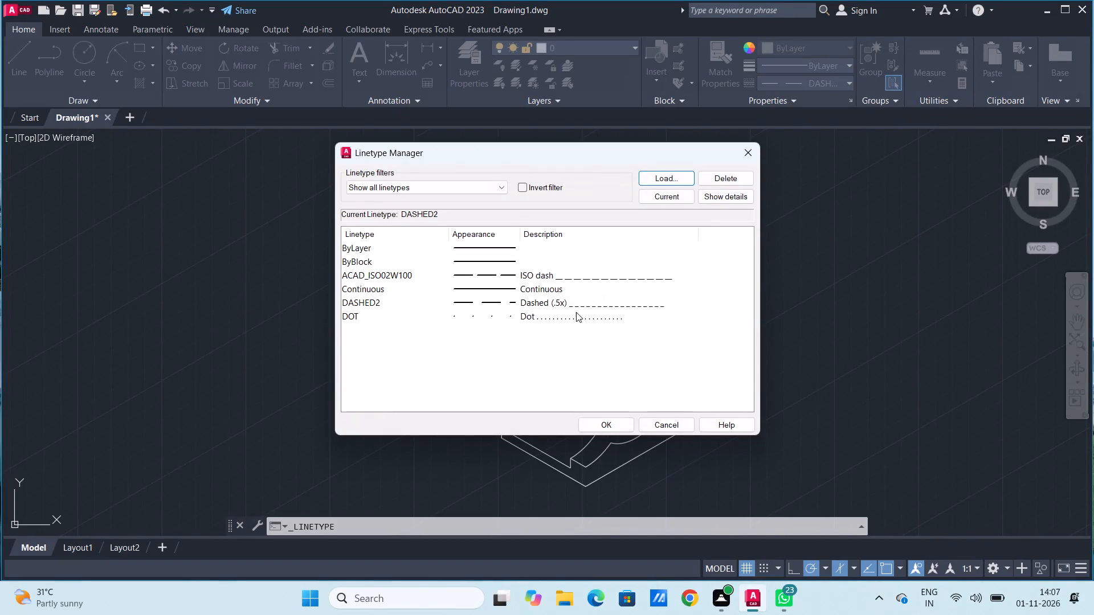
pyautogui.click(578, 320)
pyautogui.click(613, 425)
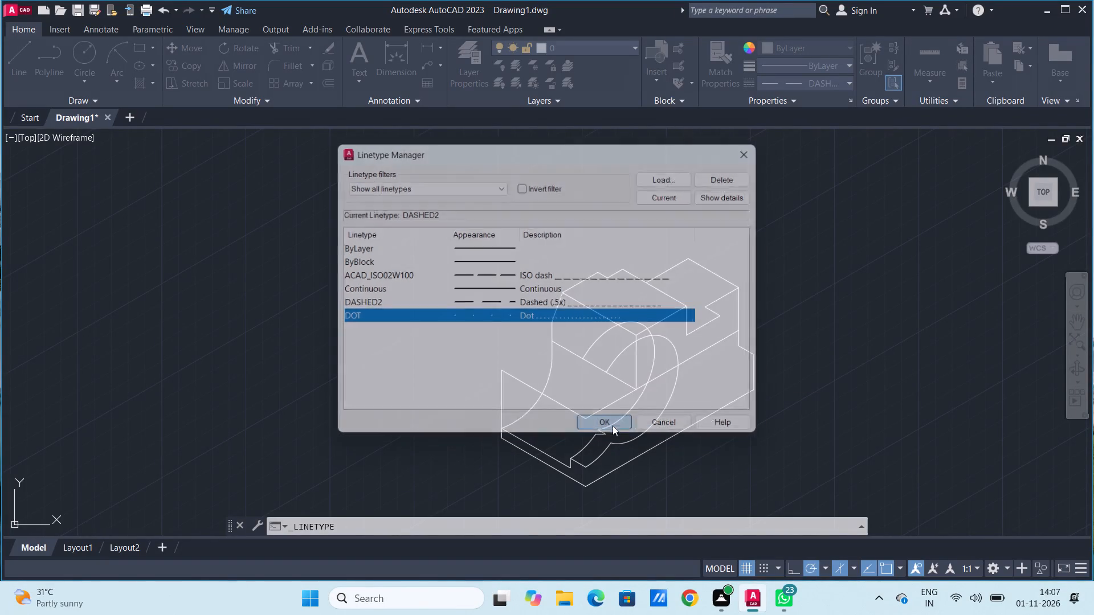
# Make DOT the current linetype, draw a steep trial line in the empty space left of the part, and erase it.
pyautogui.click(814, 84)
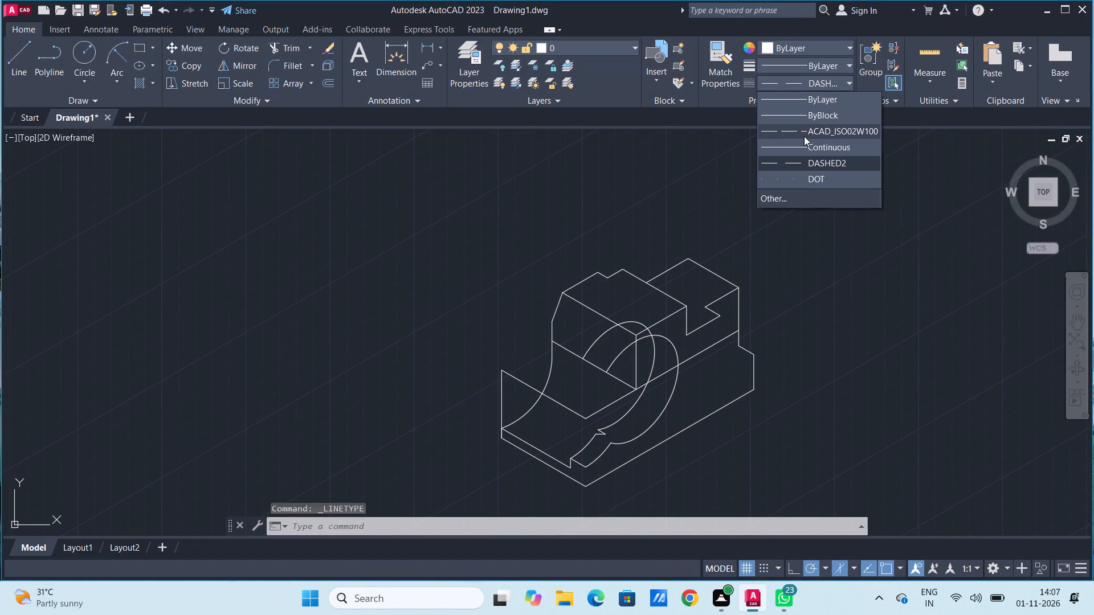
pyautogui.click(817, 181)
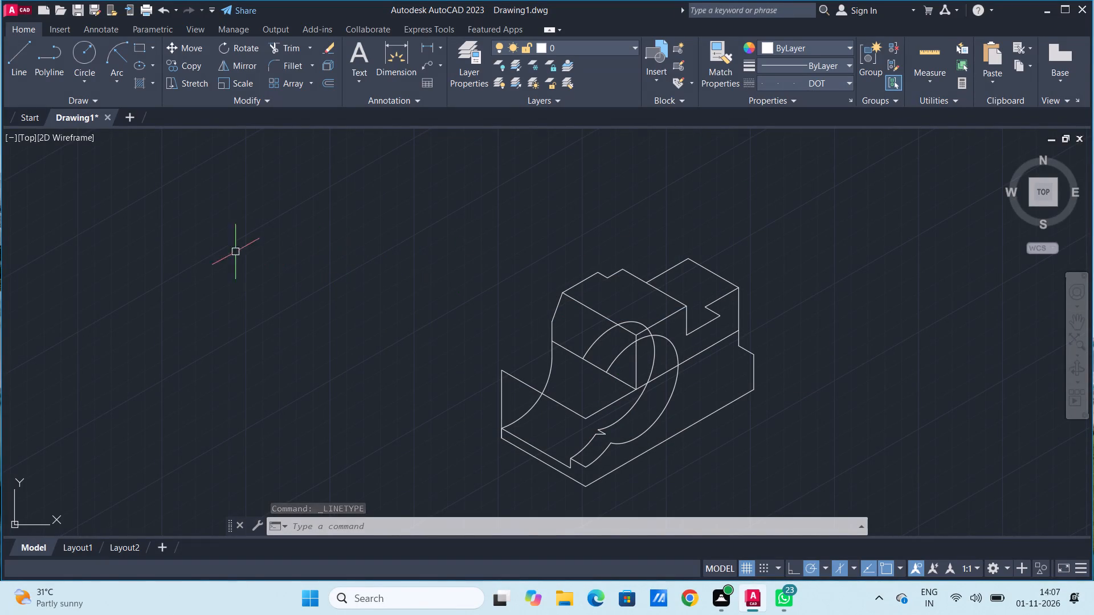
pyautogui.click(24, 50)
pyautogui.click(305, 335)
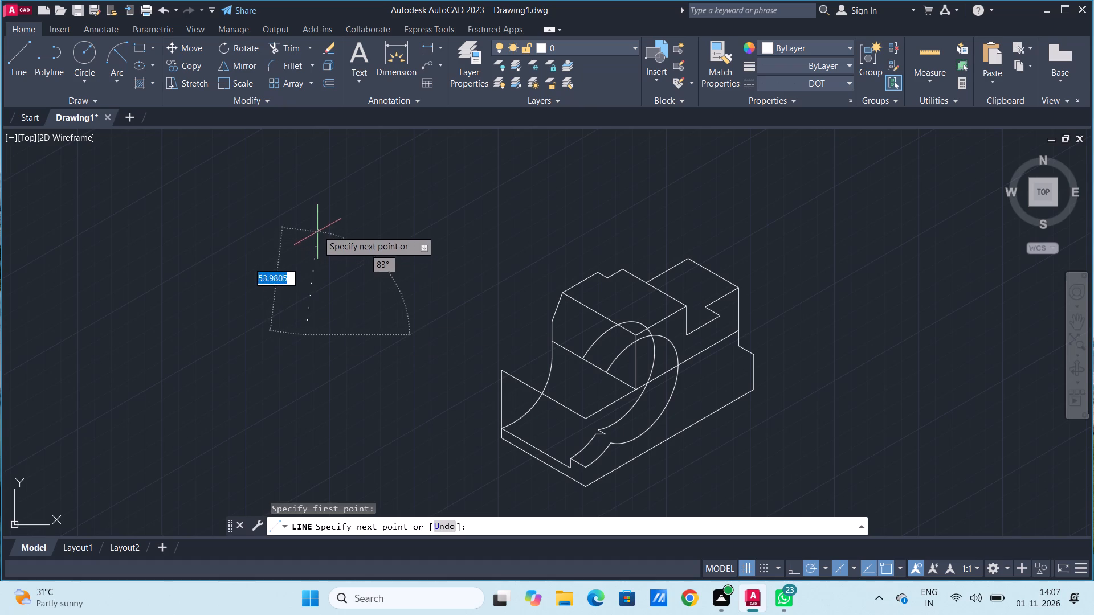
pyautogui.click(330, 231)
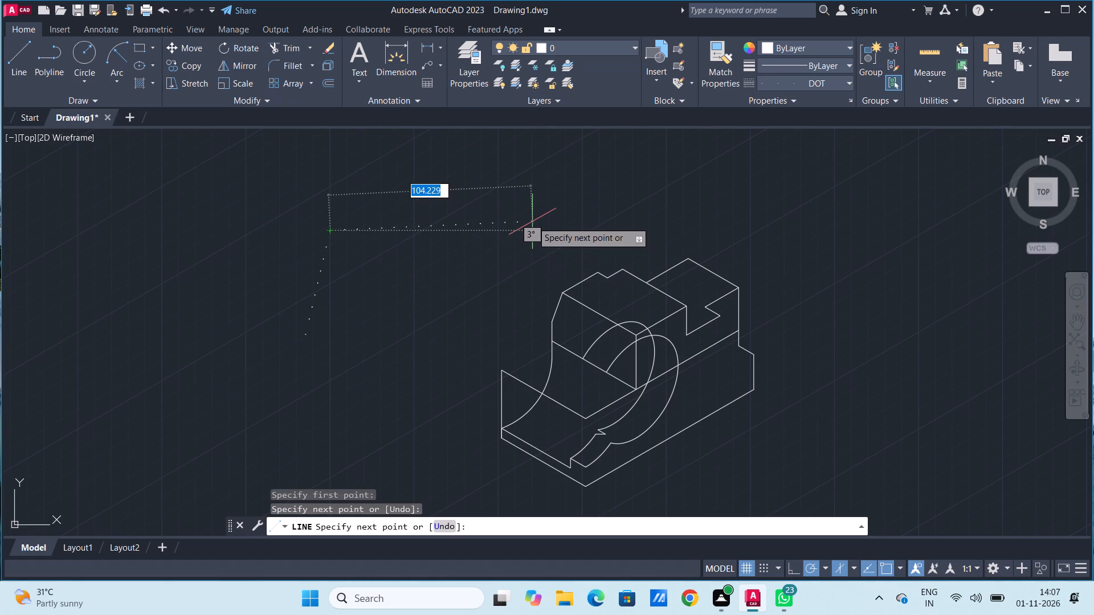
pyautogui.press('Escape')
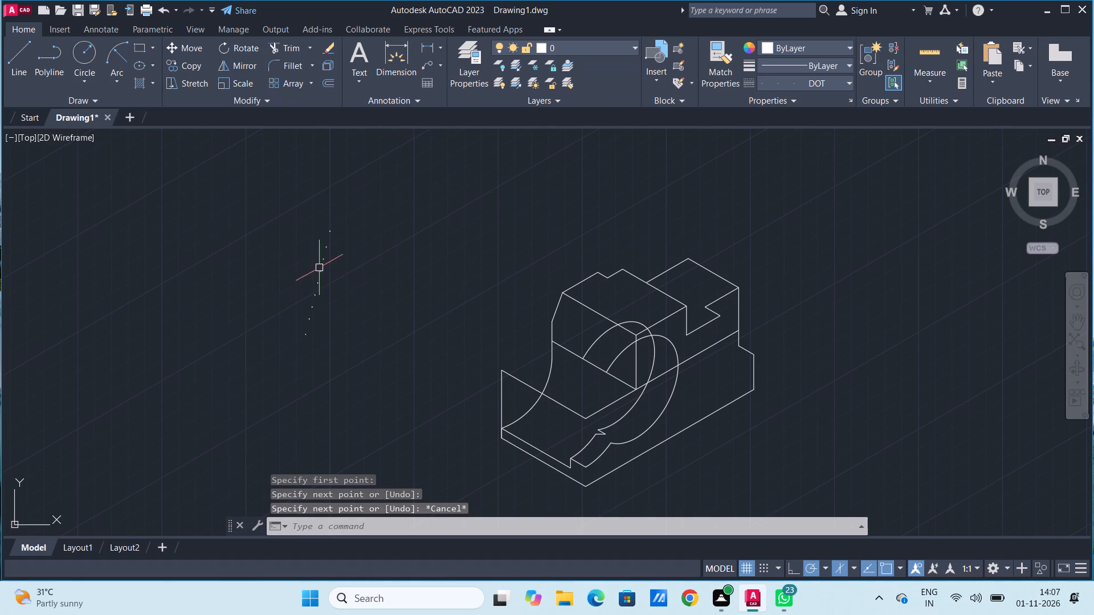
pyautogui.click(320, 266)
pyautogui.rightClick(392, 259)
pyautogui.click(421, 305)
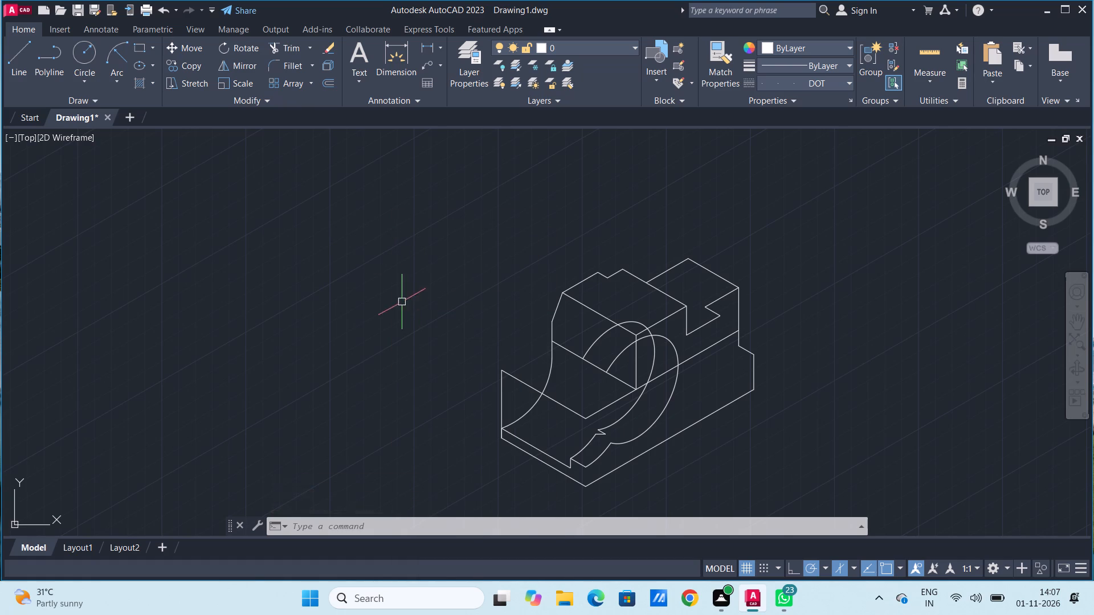
# Make DASHED2 the current linetype again.
pyautogui.click(808, 77)
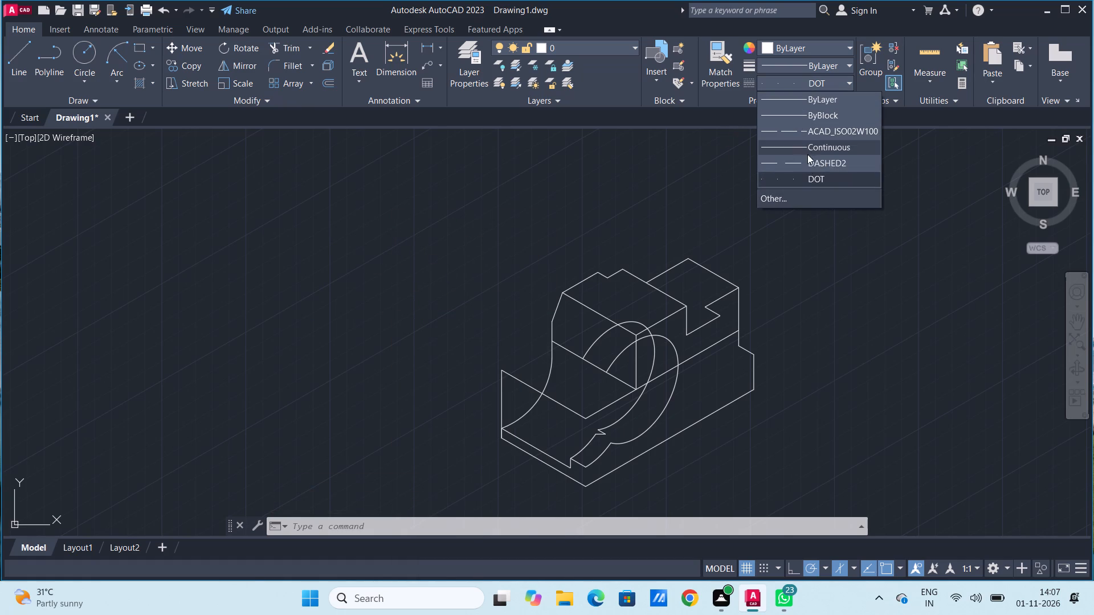
pyautogui.rightClick(811, 175)
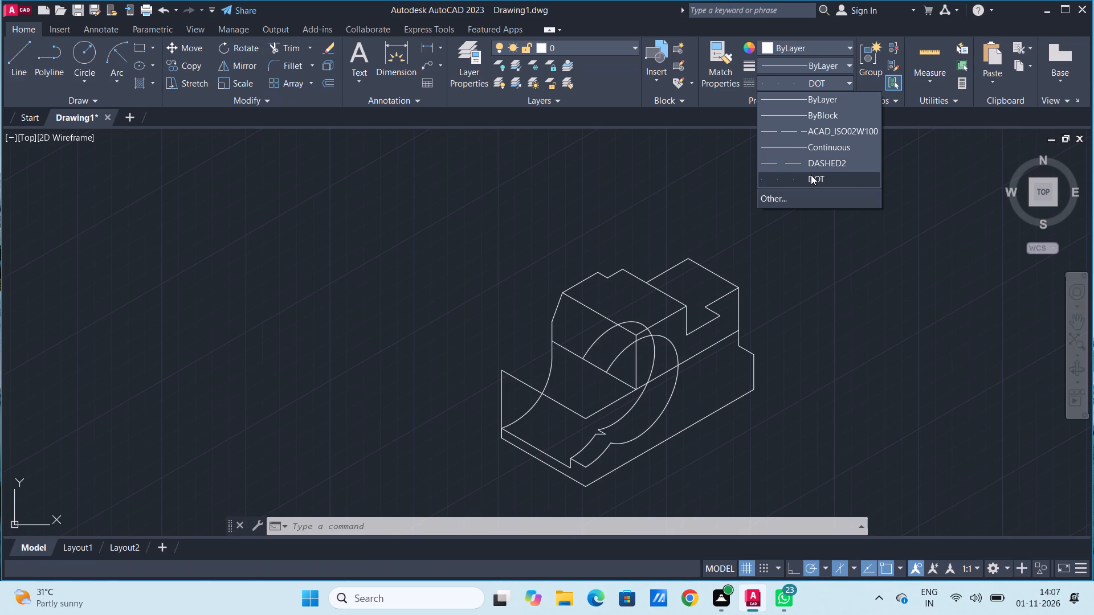
pyautogui.rightClick(796, 158)
pyautogui.click(796, 158)
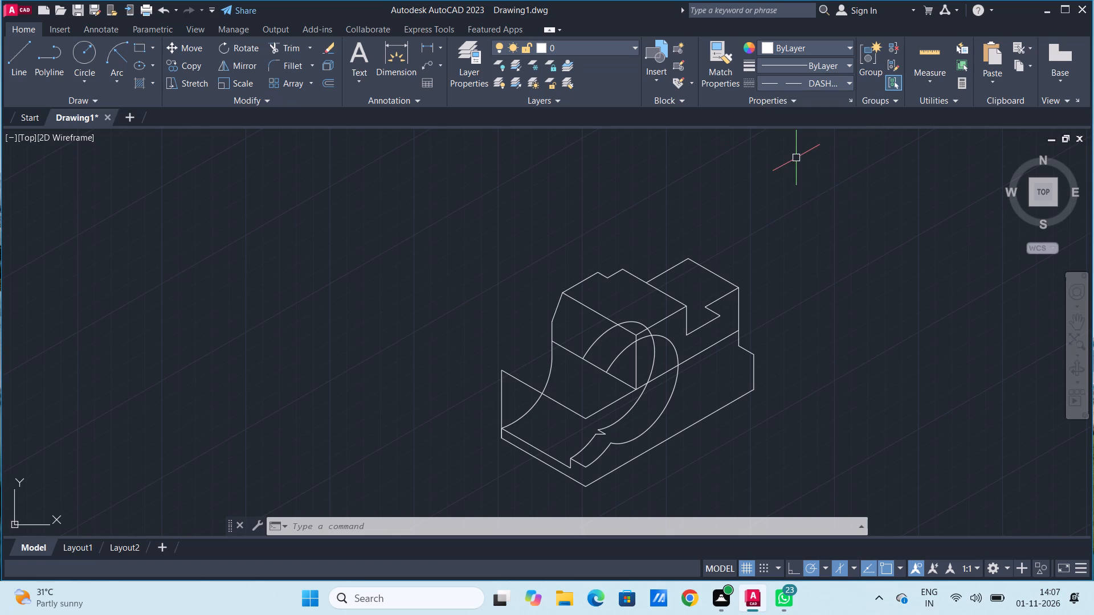
# Browse the acadiso.lin linetypes, load PHANTOM2 into the drawing, and accept the Linetype Manager.
pyautogui.click(838, 81)
pyautogui.click(787, 199)
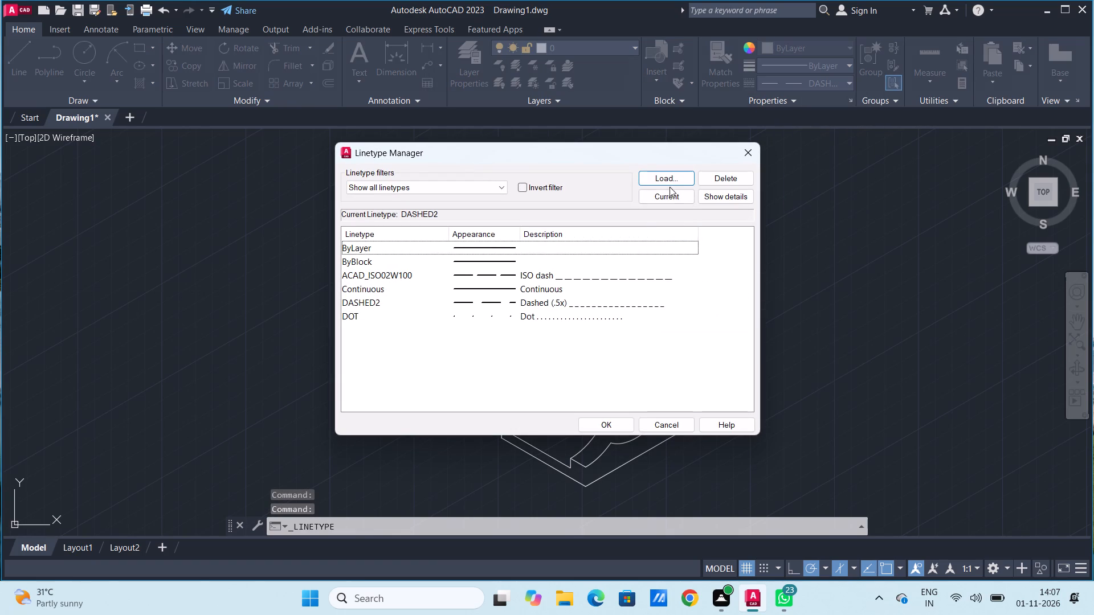
pyautogui.click(665, 177)
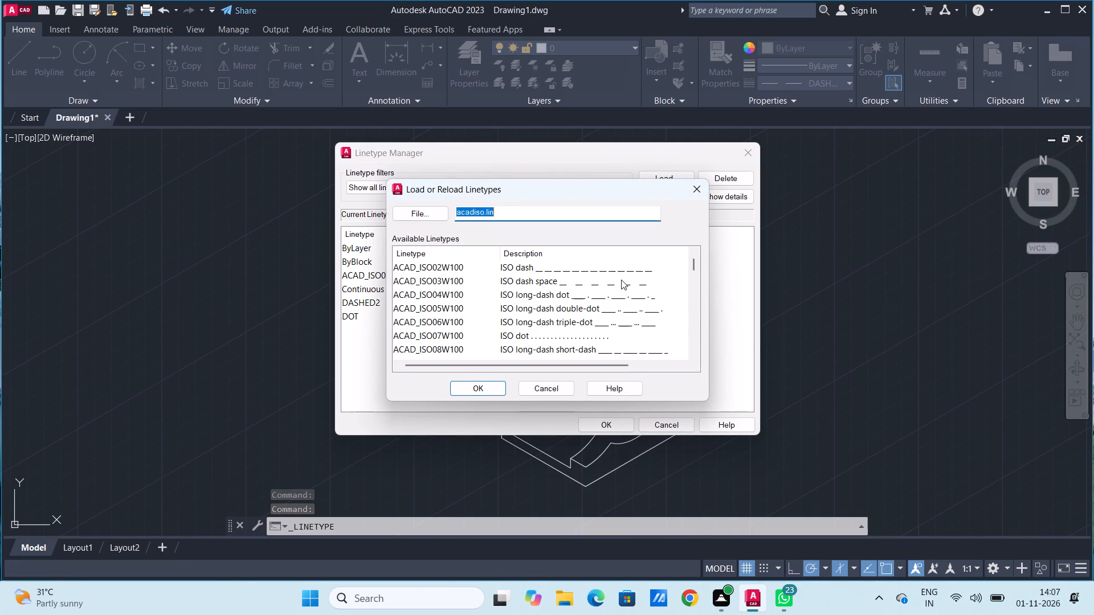
pyautogui.scroll(-1, 614, 314)
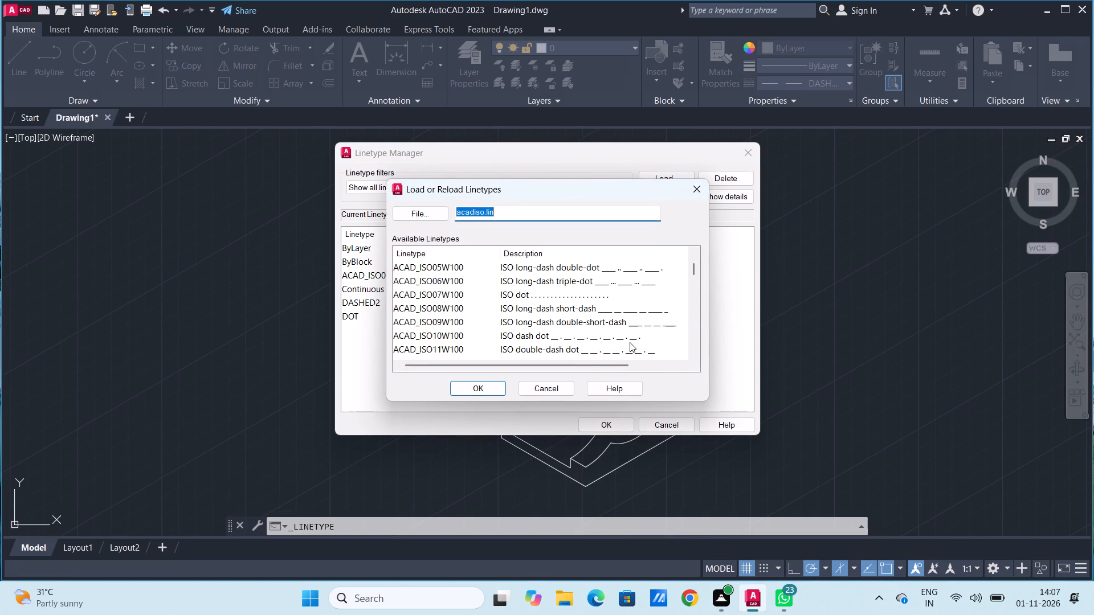
pyautogui.scroll(-1, 630, 342)
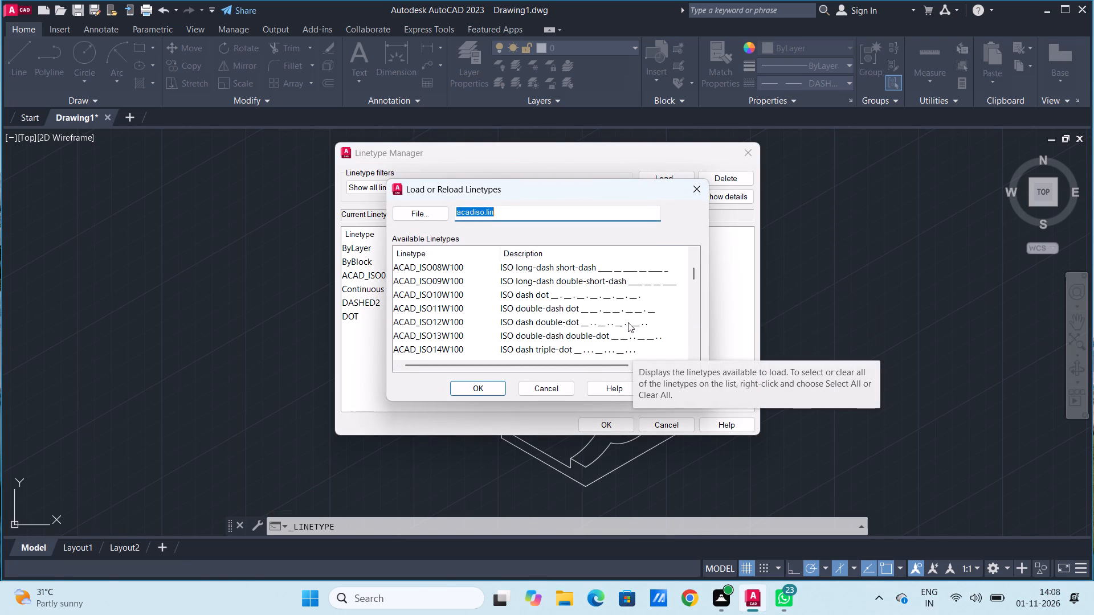
pyautogui.scroll(-1, 628, 322)
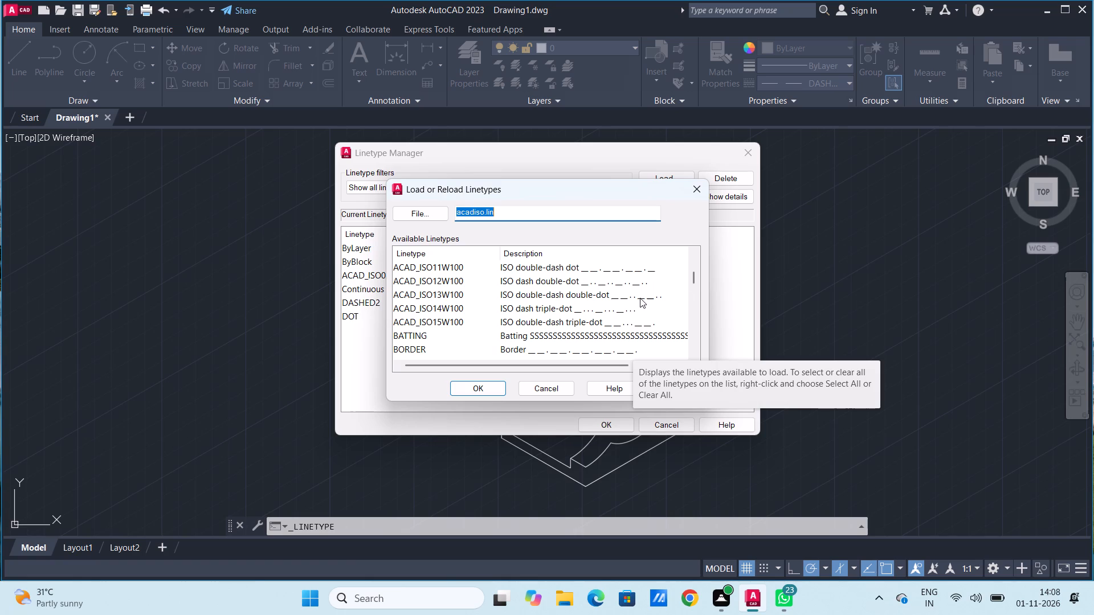
pyautogui.scroll(-2, 640, 298)
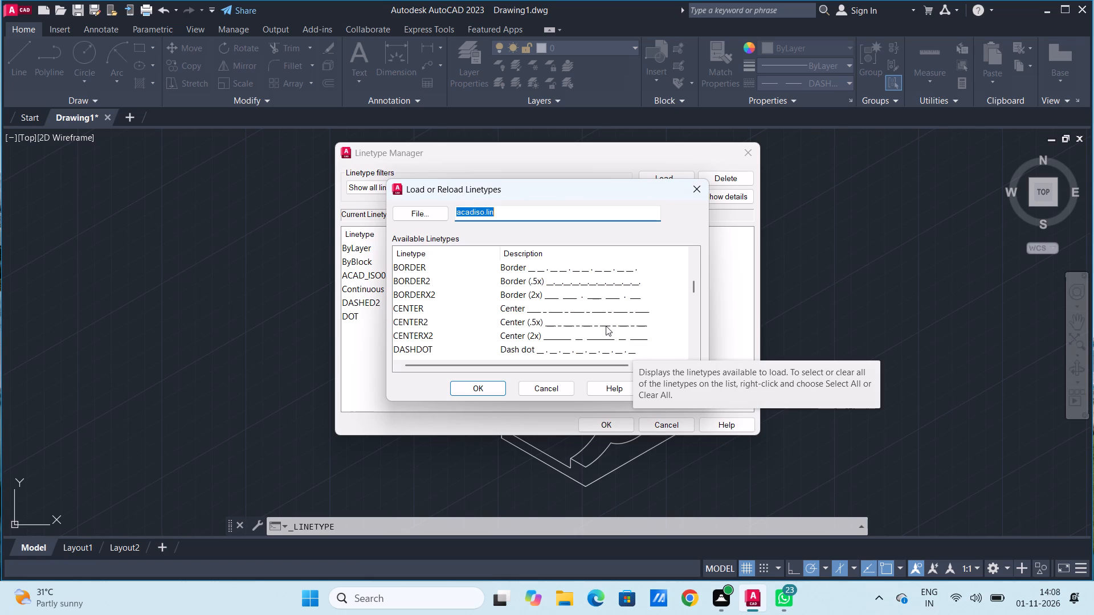
pyautogui.scroll(-2, 606, 326)
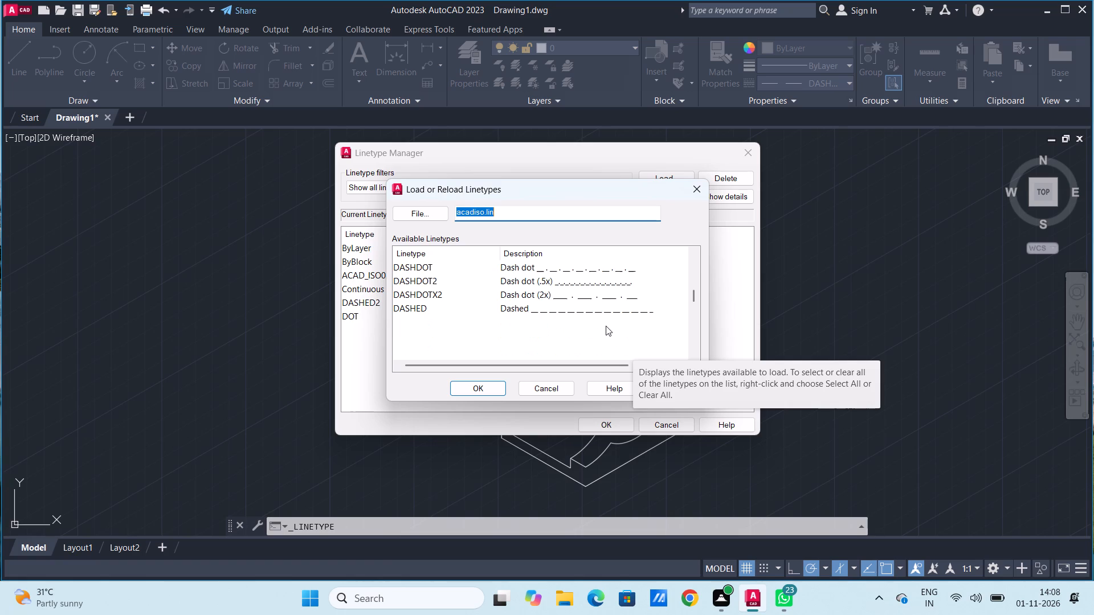
pyautogui.scroll(-2, 606, 326)
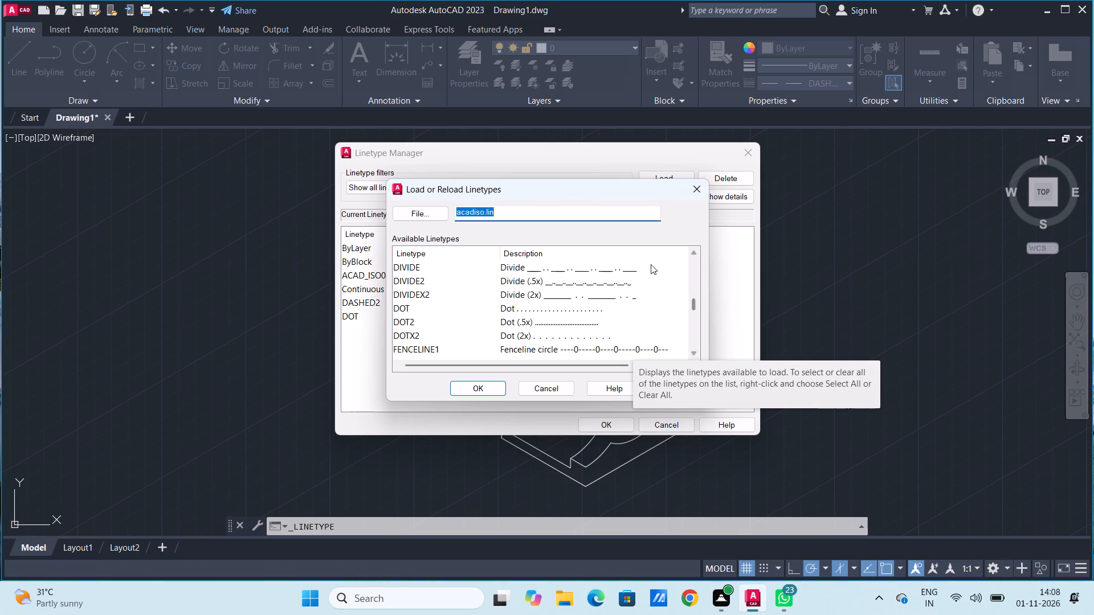
pyautogui.scroll(-3, 575, 301)
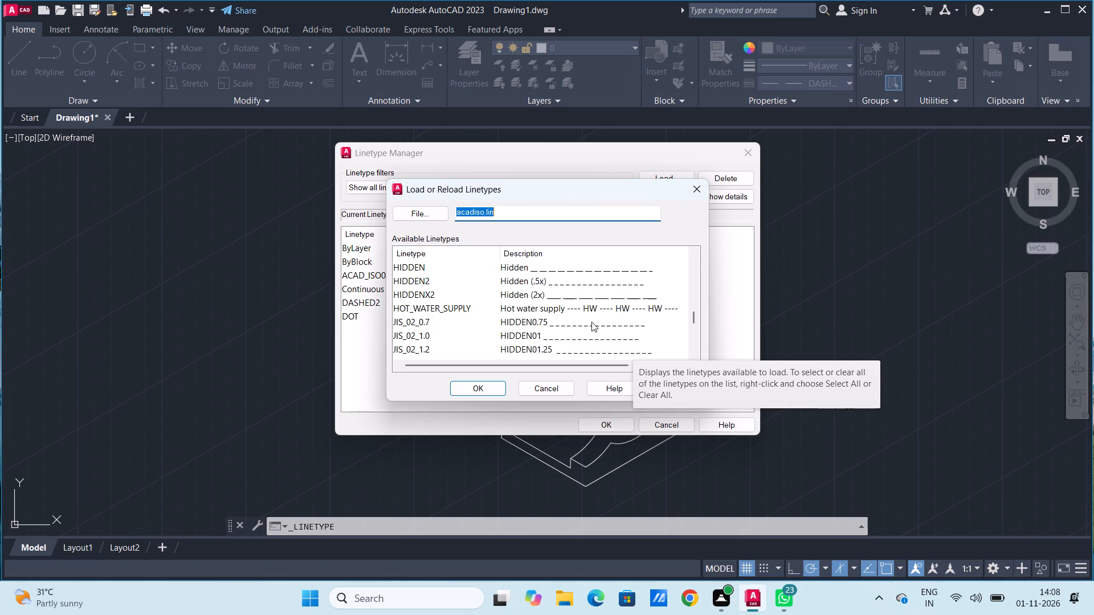
pyautogui.scroll(-13, 593, 319)
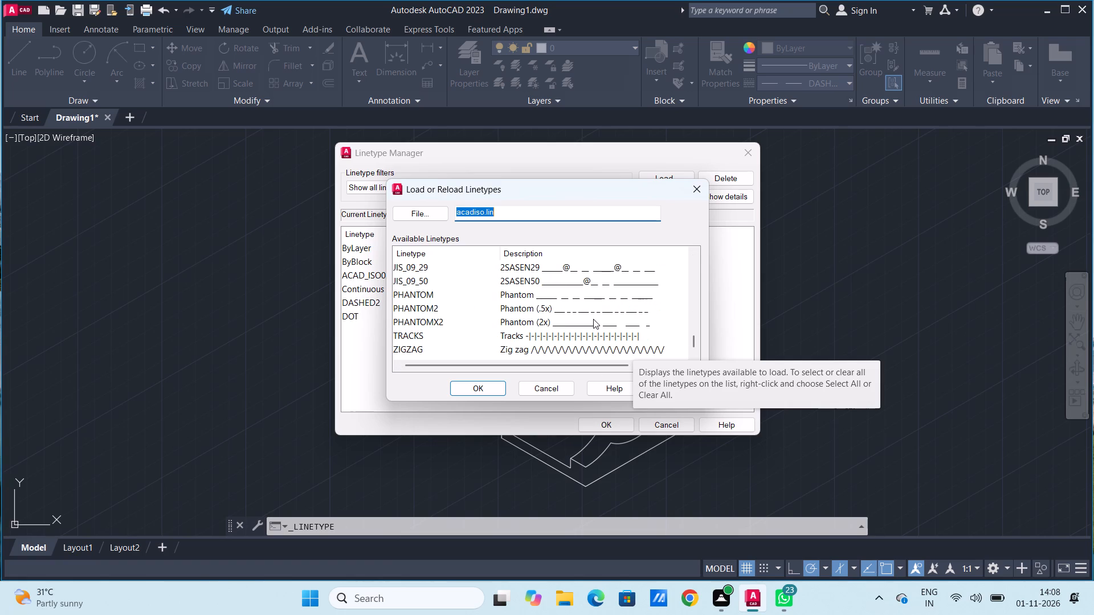
pyautogui.scroll(4, 593, 319)
pyautogui.scroll(-2, 593, 319)
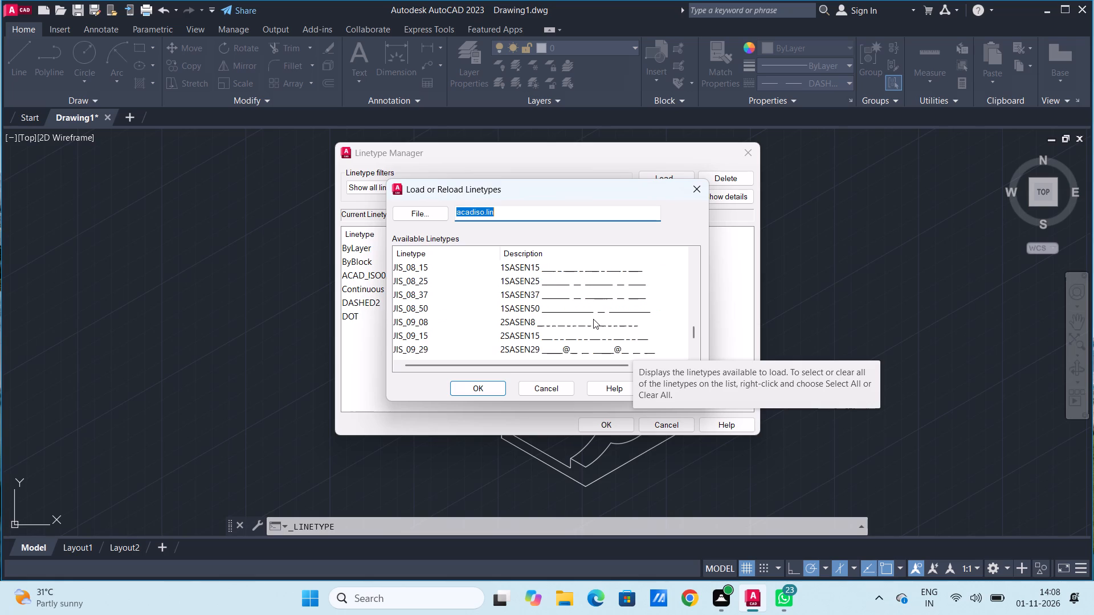
pyautogui.scroll(-10, 593, 319)
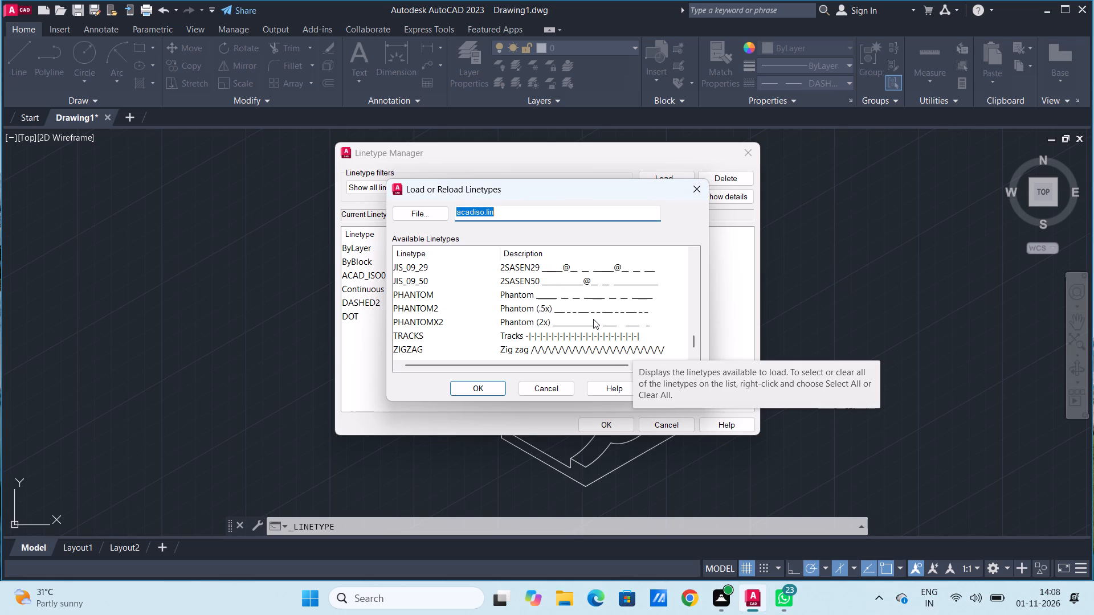
pyautogui.scroll(-13, 593, 319)
pyautogui.scroll(2, 593, 313)
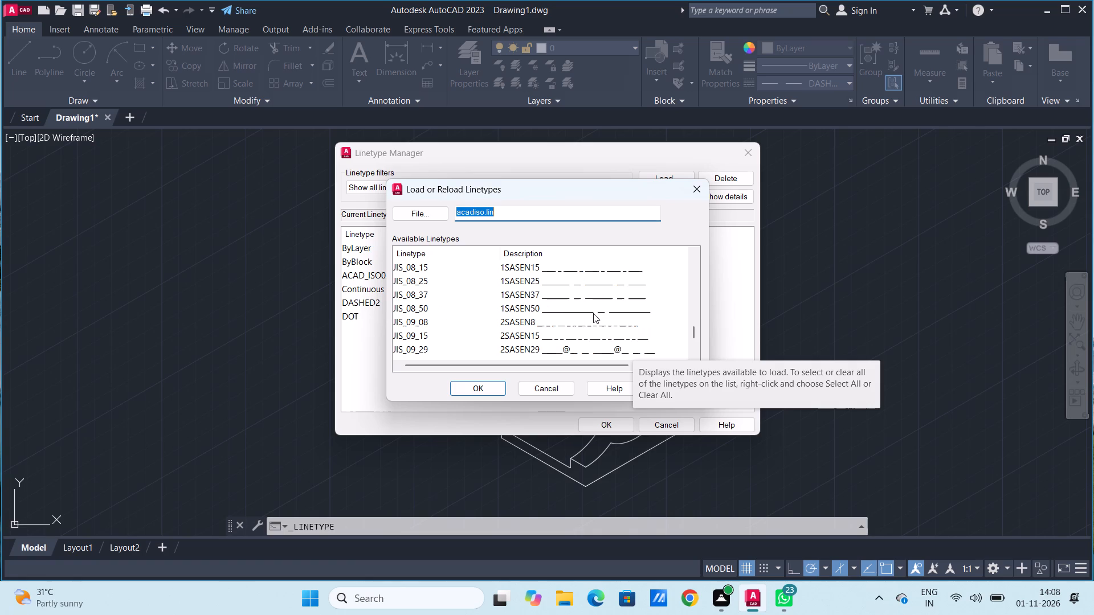
pyautogui.scroll(1, 593, 313)
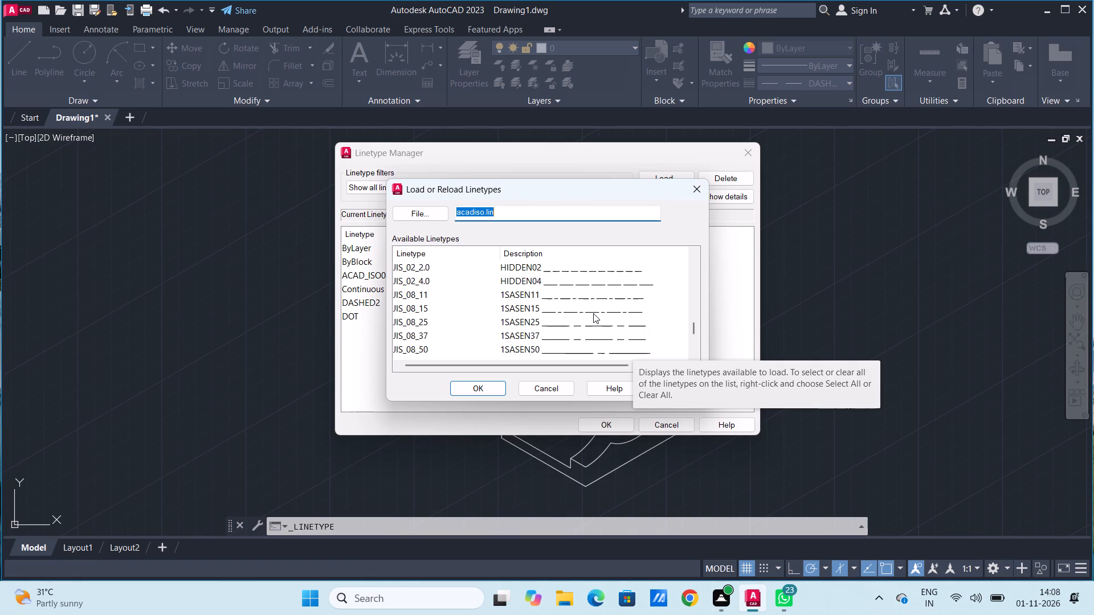
pyautogui.scroll(1, 593, 313)
pyautogui.scroll(-10, 593, 313)
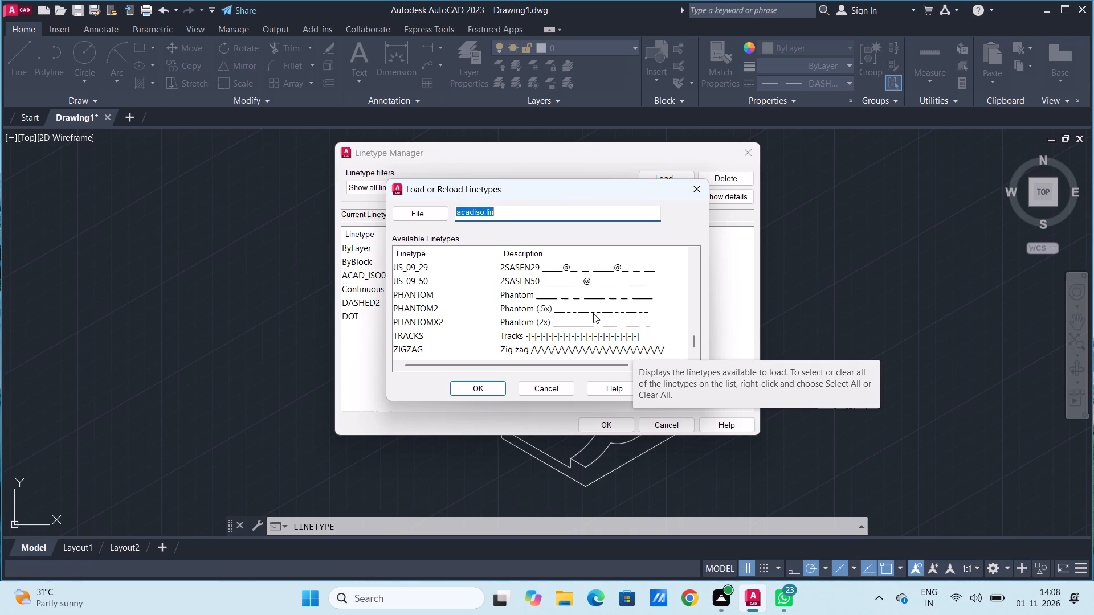
pyautogui.click(593, 313)
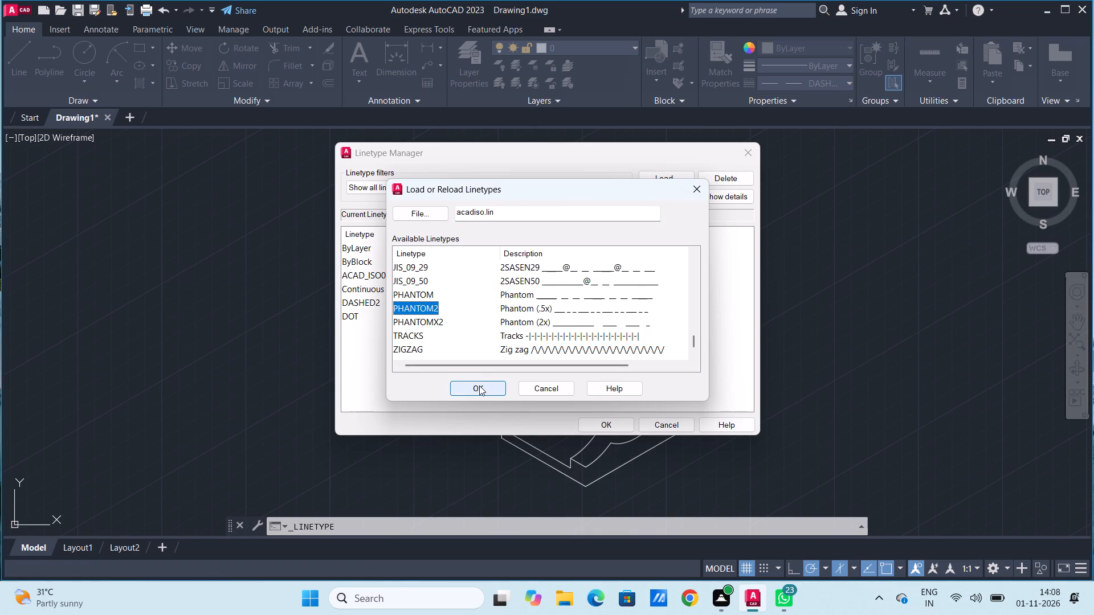
pyautogui.click(479, 386)
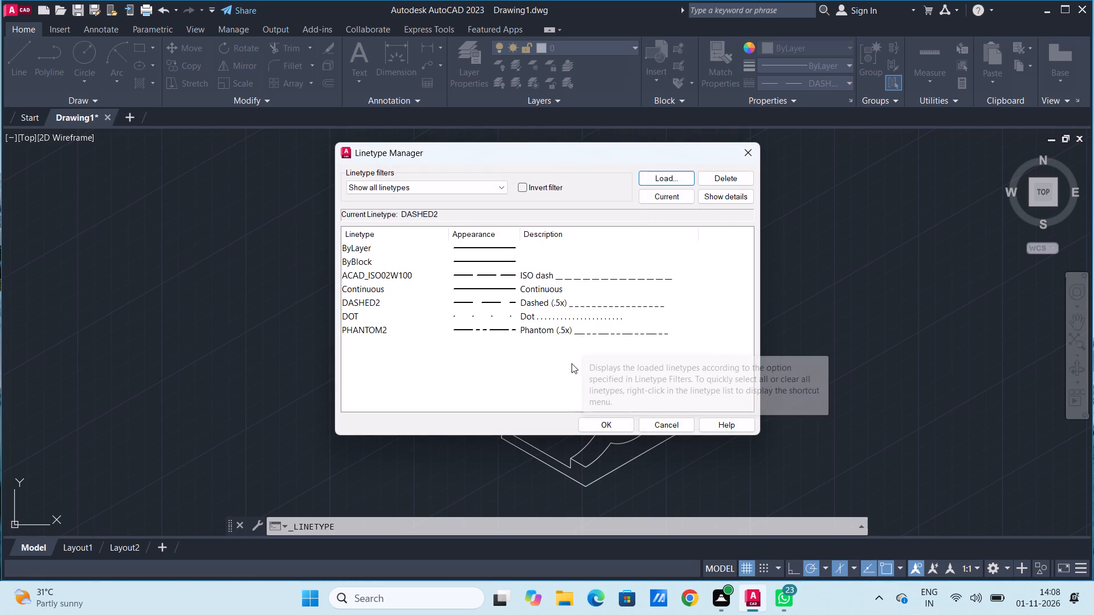
pyautogui.click(593, 336)
pyautogui.click(606, 427)
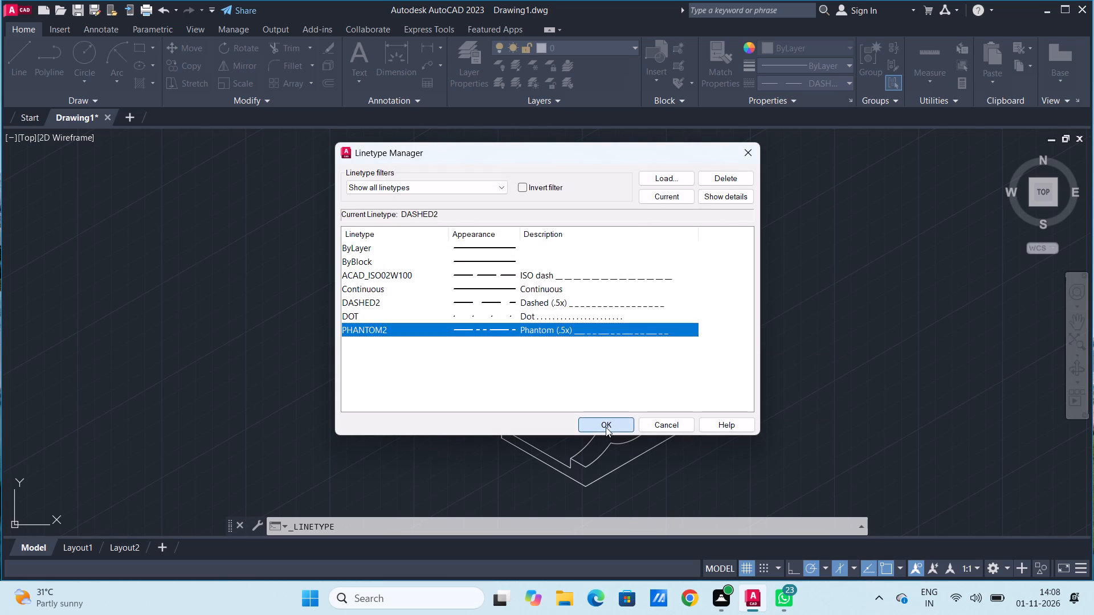
# Make PHANTOM2 the current linetype.
pyautogui.click(800, 80)
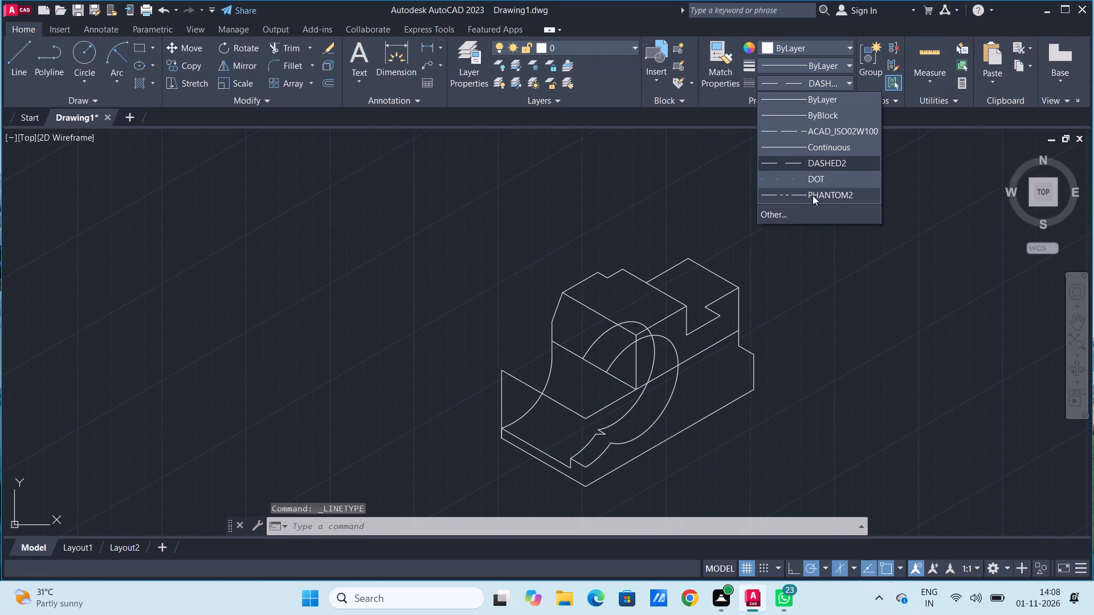
pyautogui.click(817, 196)
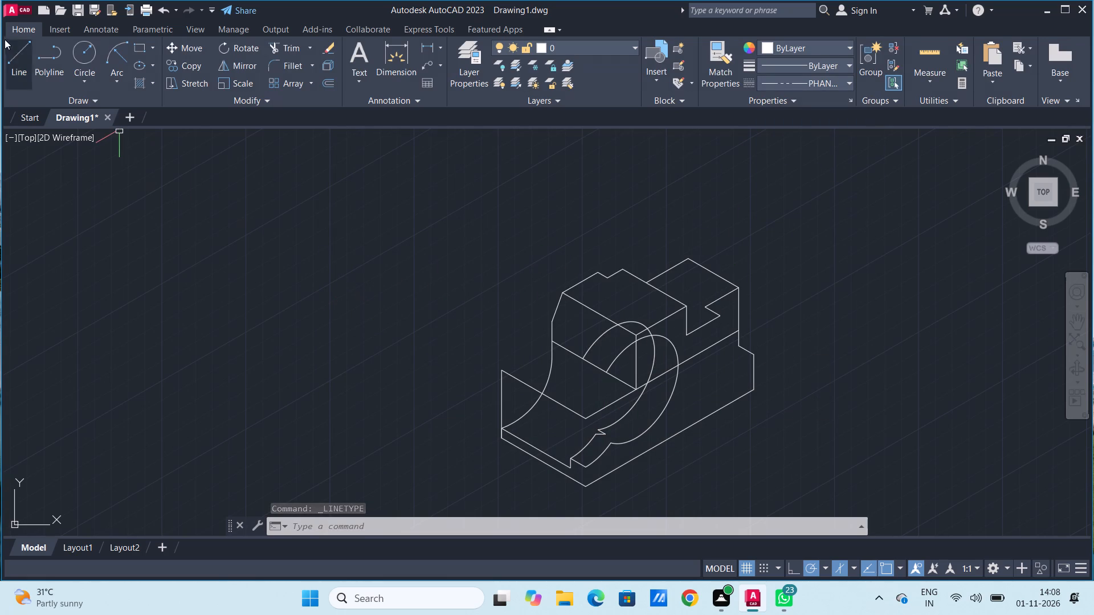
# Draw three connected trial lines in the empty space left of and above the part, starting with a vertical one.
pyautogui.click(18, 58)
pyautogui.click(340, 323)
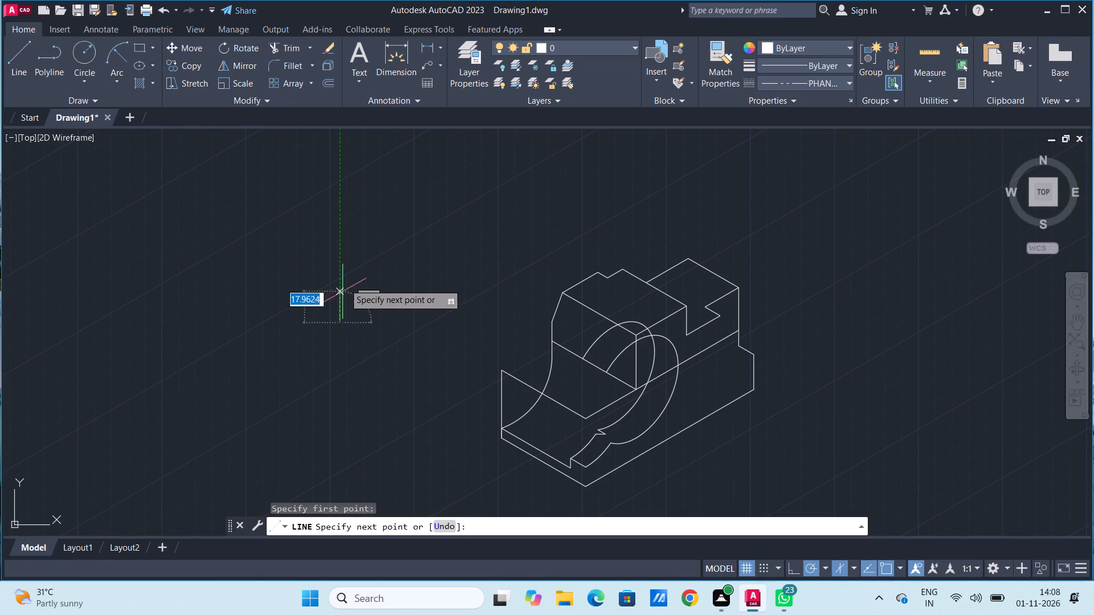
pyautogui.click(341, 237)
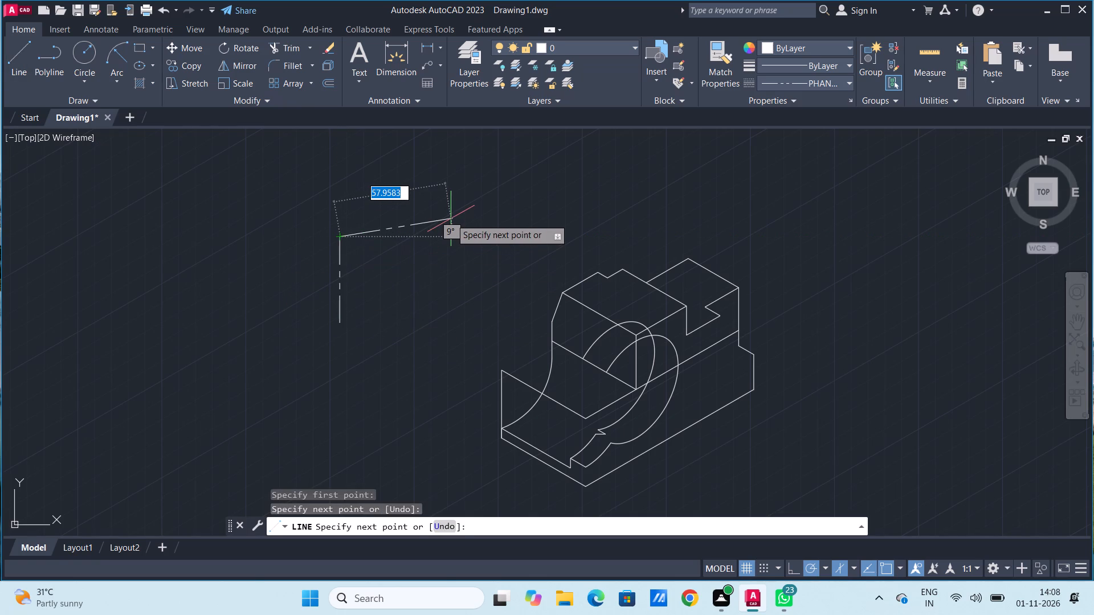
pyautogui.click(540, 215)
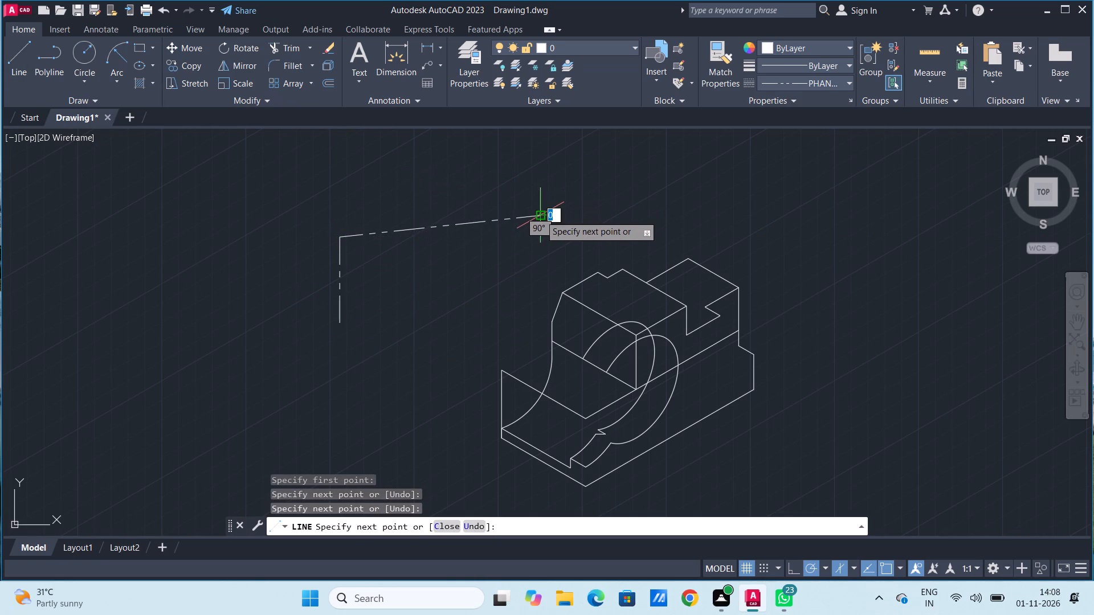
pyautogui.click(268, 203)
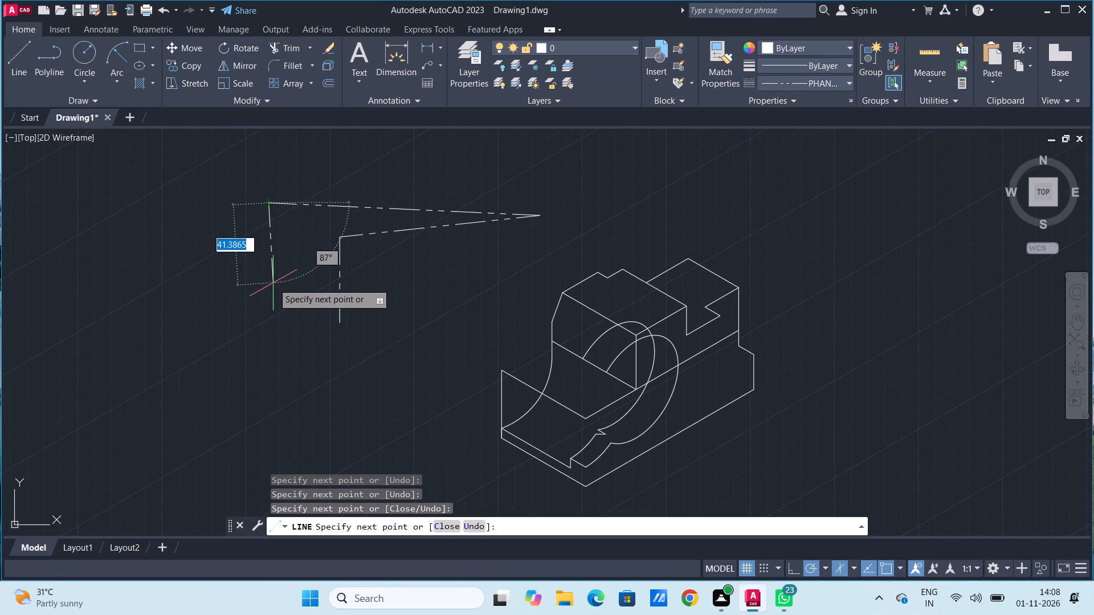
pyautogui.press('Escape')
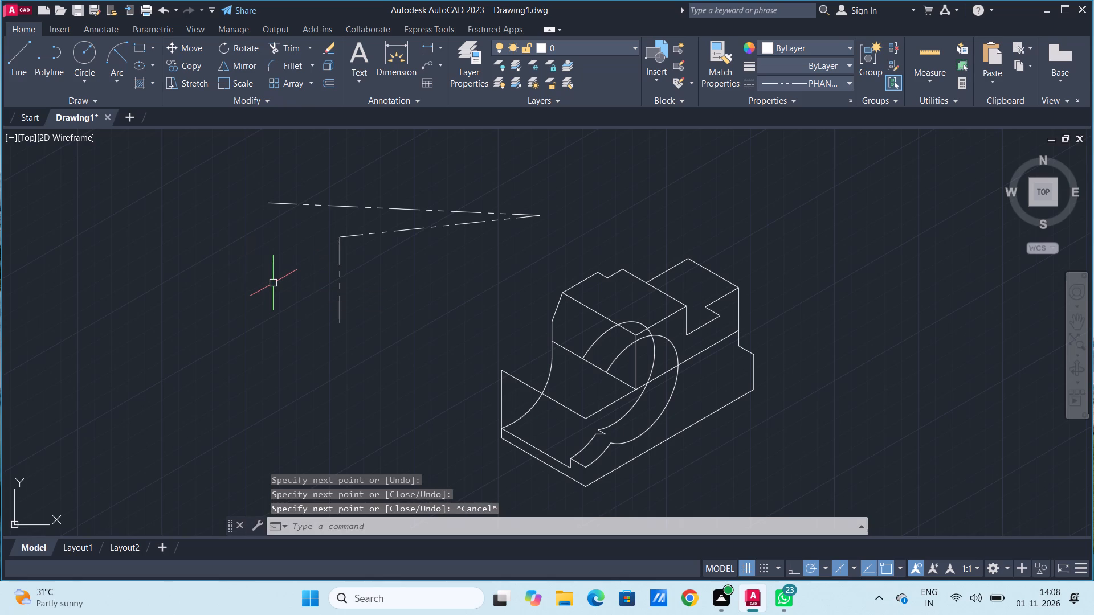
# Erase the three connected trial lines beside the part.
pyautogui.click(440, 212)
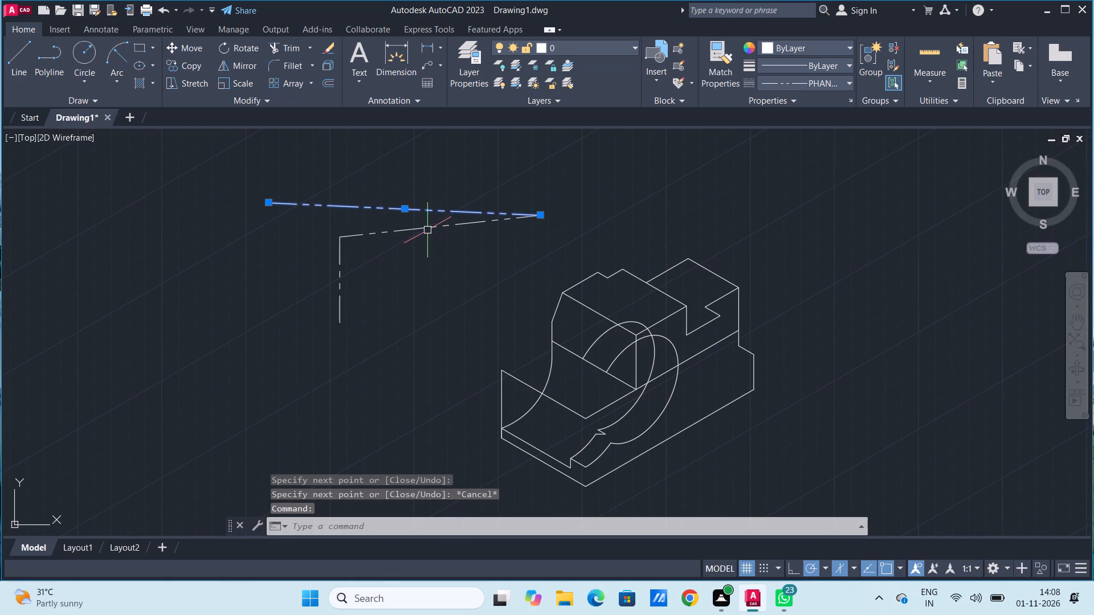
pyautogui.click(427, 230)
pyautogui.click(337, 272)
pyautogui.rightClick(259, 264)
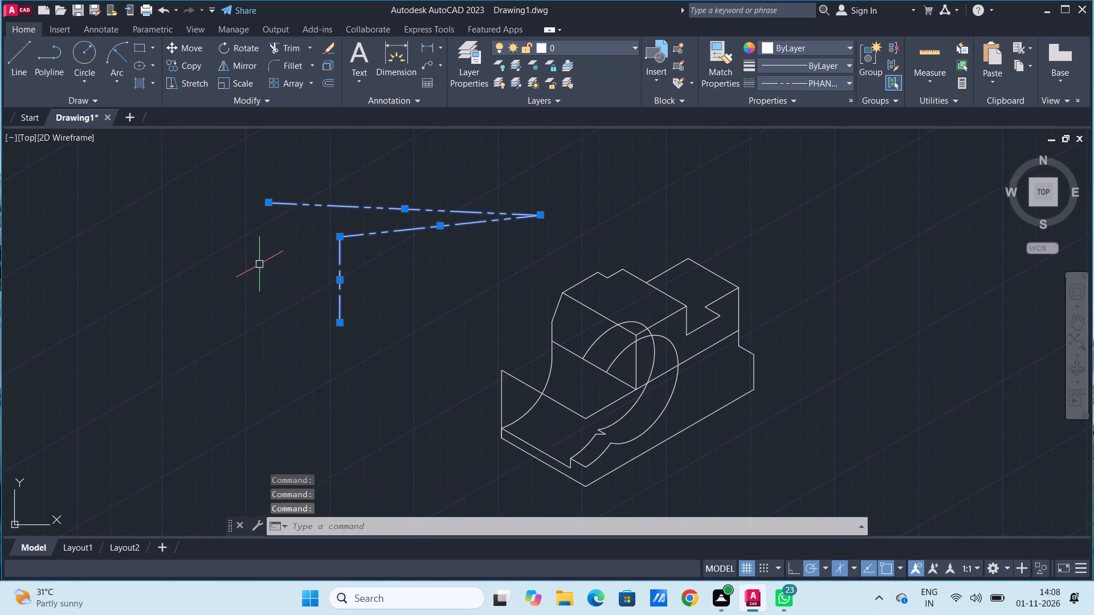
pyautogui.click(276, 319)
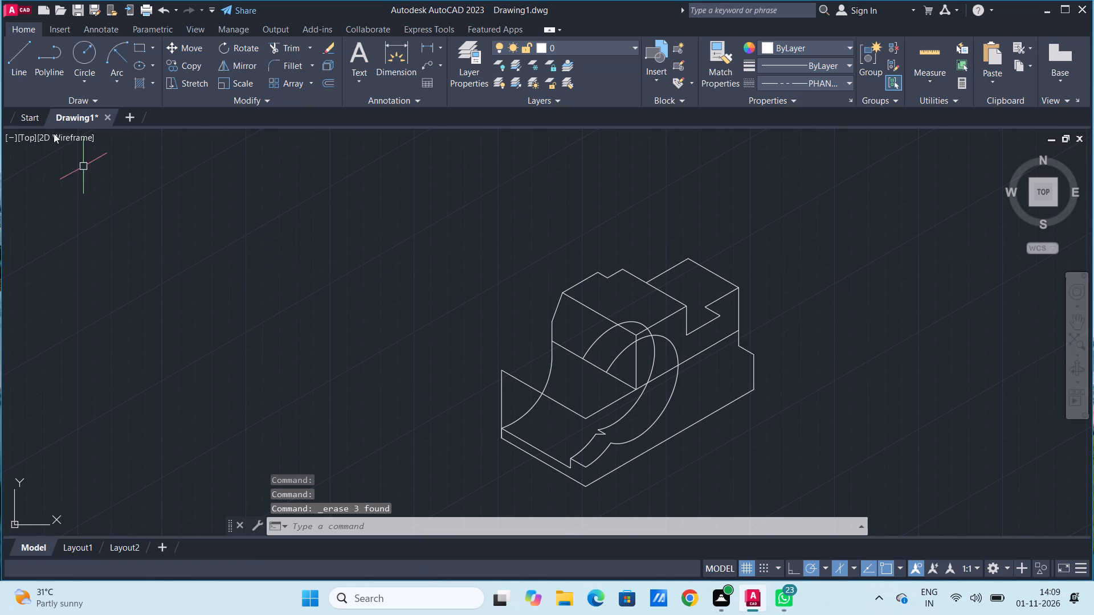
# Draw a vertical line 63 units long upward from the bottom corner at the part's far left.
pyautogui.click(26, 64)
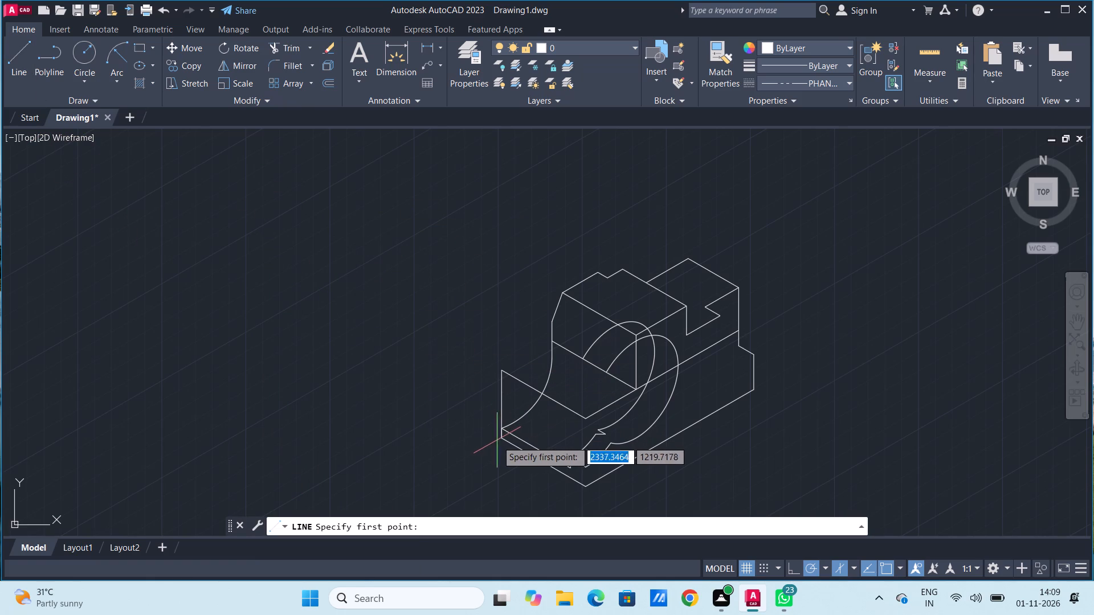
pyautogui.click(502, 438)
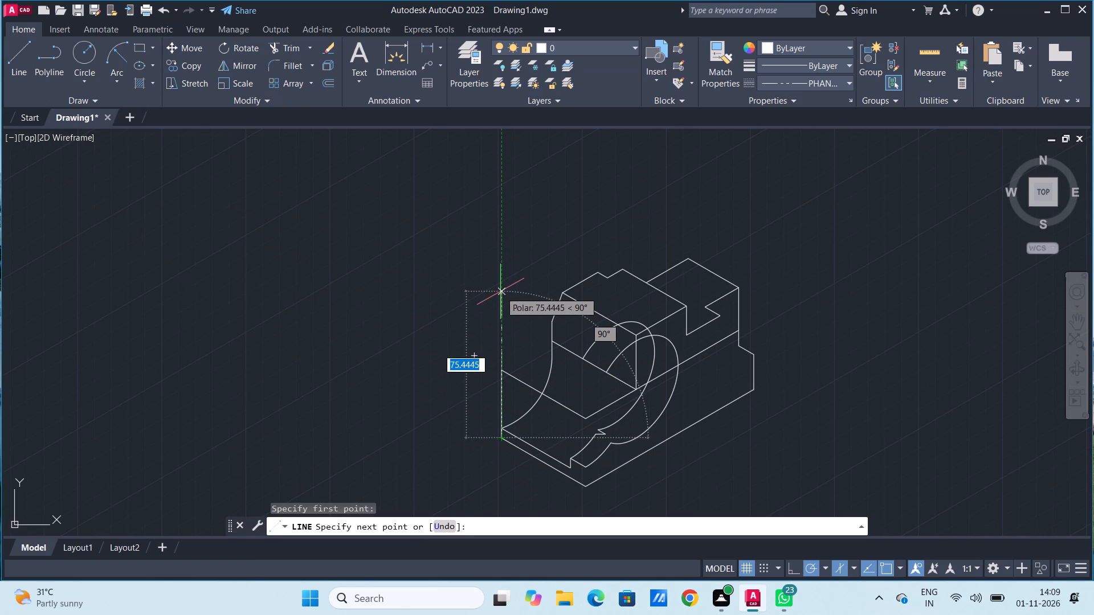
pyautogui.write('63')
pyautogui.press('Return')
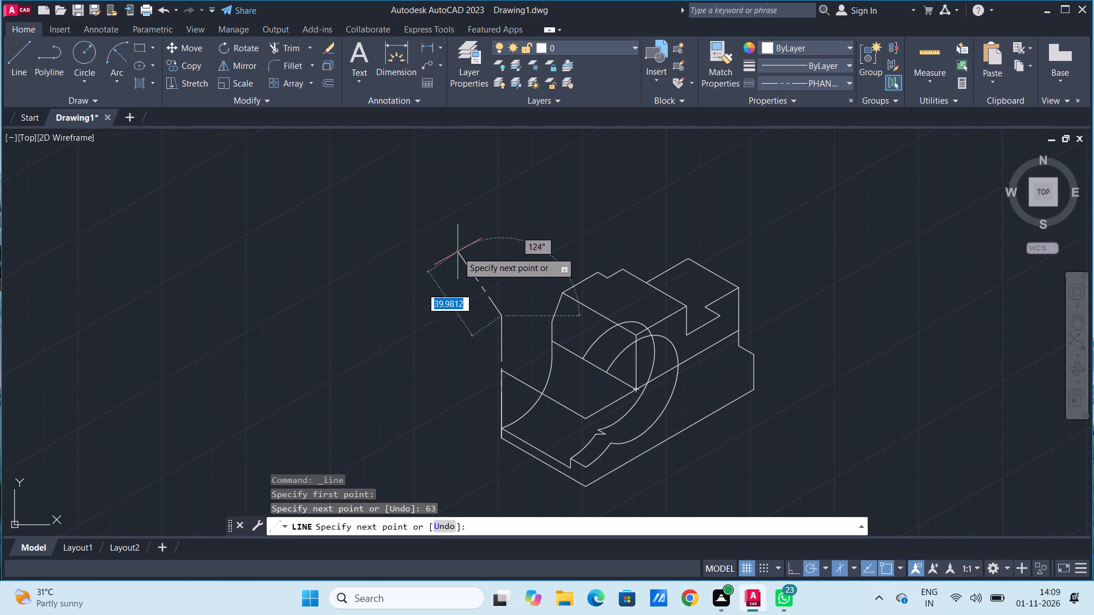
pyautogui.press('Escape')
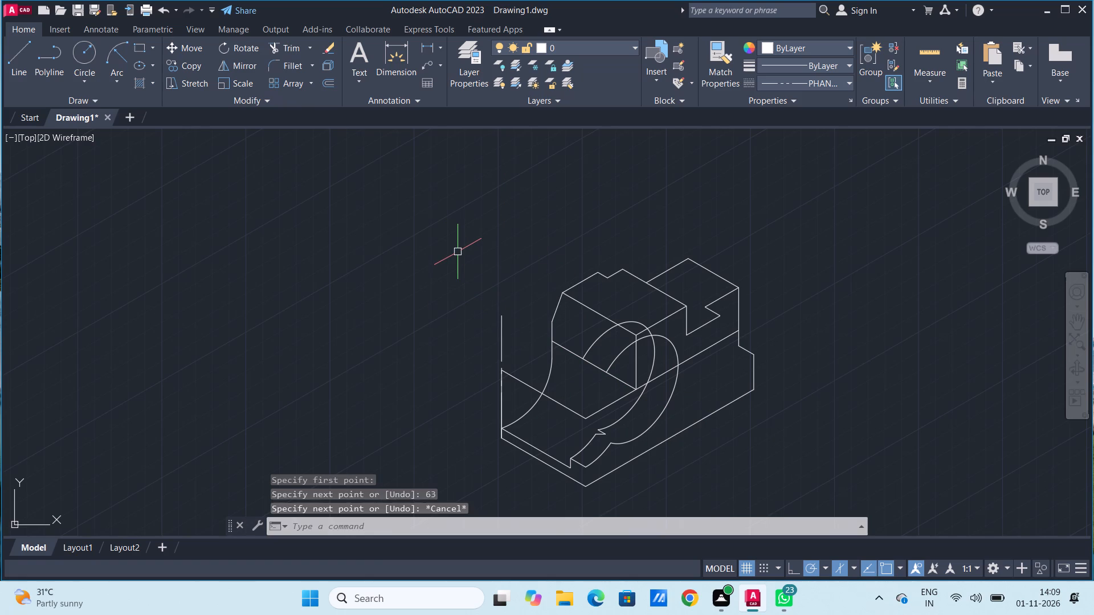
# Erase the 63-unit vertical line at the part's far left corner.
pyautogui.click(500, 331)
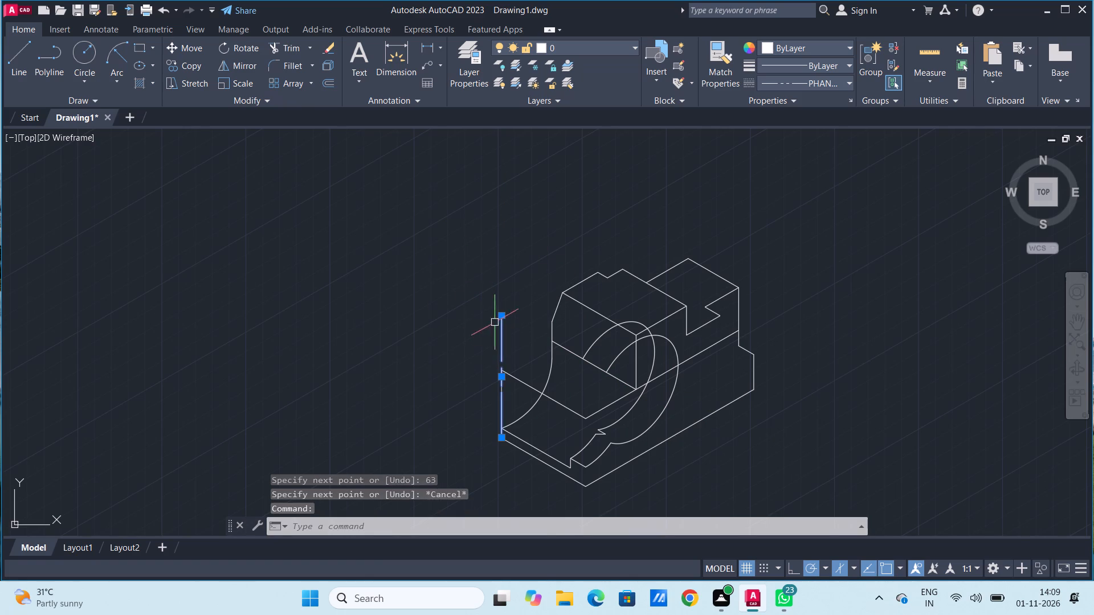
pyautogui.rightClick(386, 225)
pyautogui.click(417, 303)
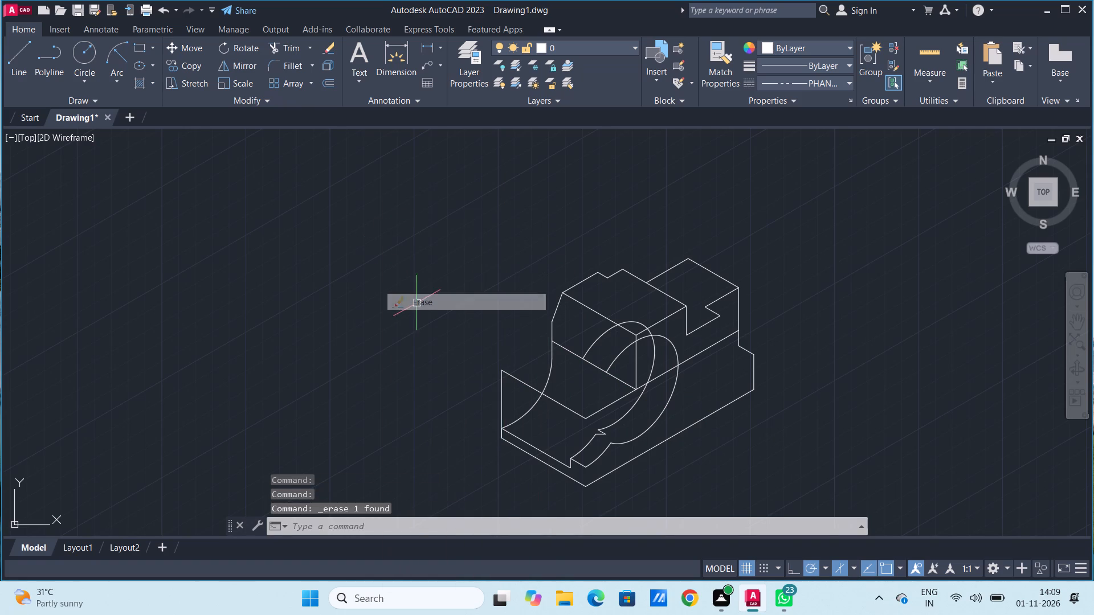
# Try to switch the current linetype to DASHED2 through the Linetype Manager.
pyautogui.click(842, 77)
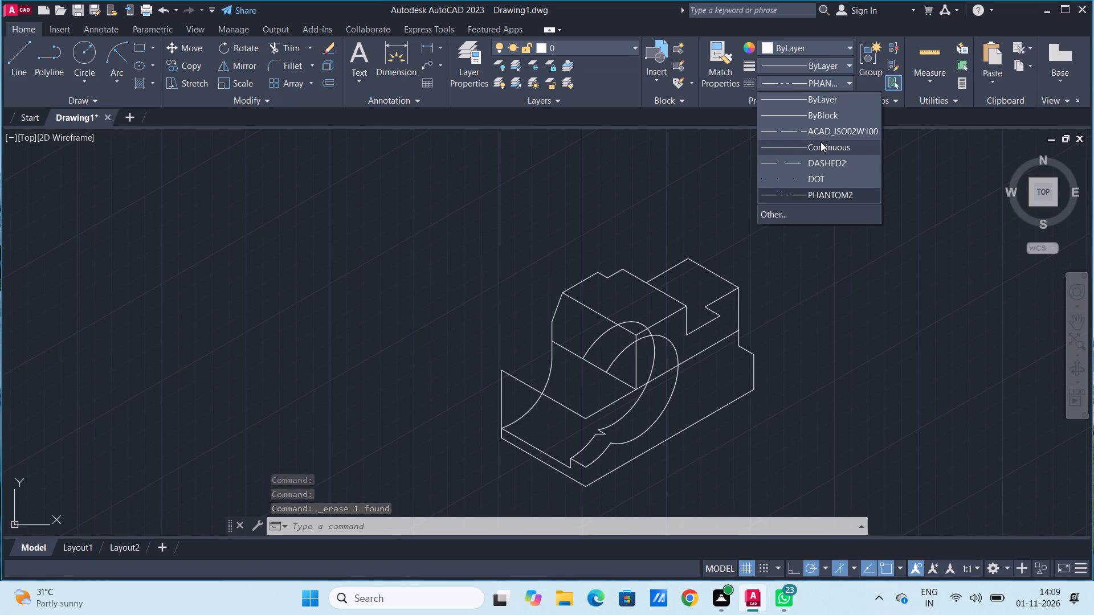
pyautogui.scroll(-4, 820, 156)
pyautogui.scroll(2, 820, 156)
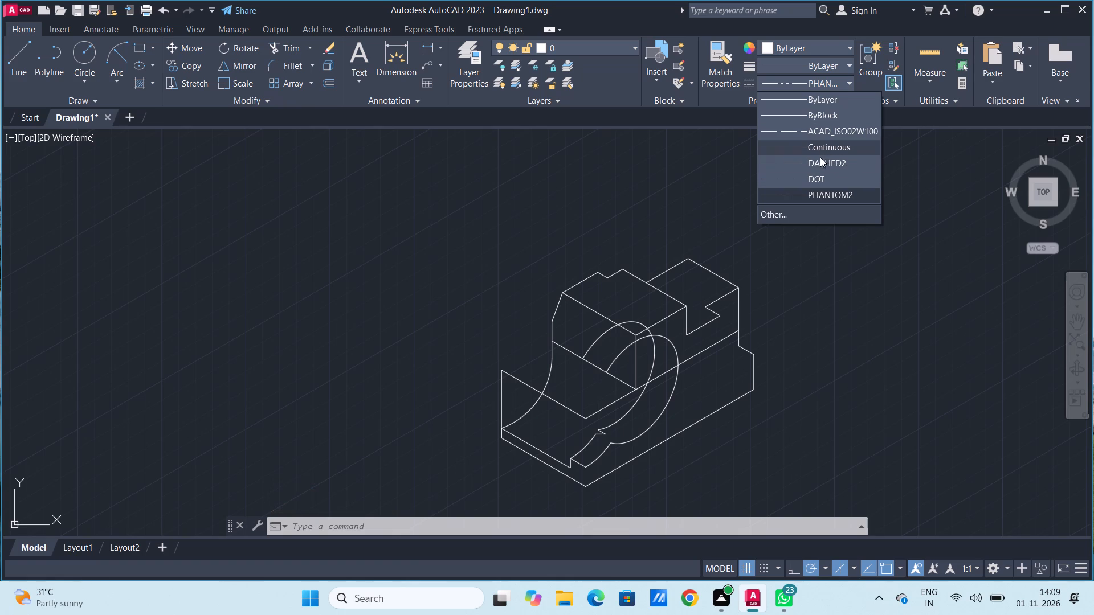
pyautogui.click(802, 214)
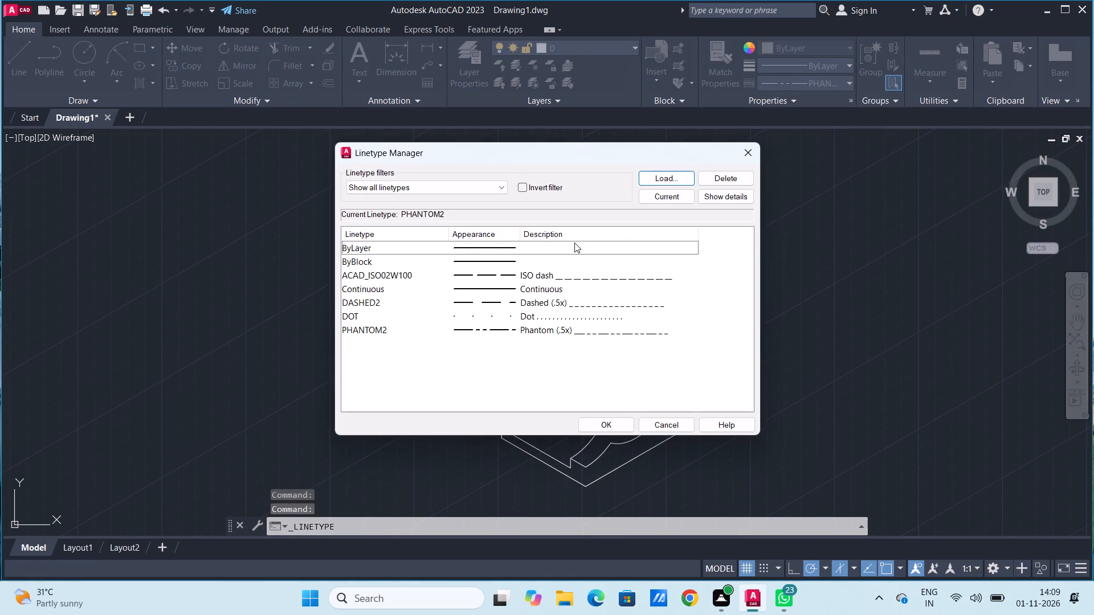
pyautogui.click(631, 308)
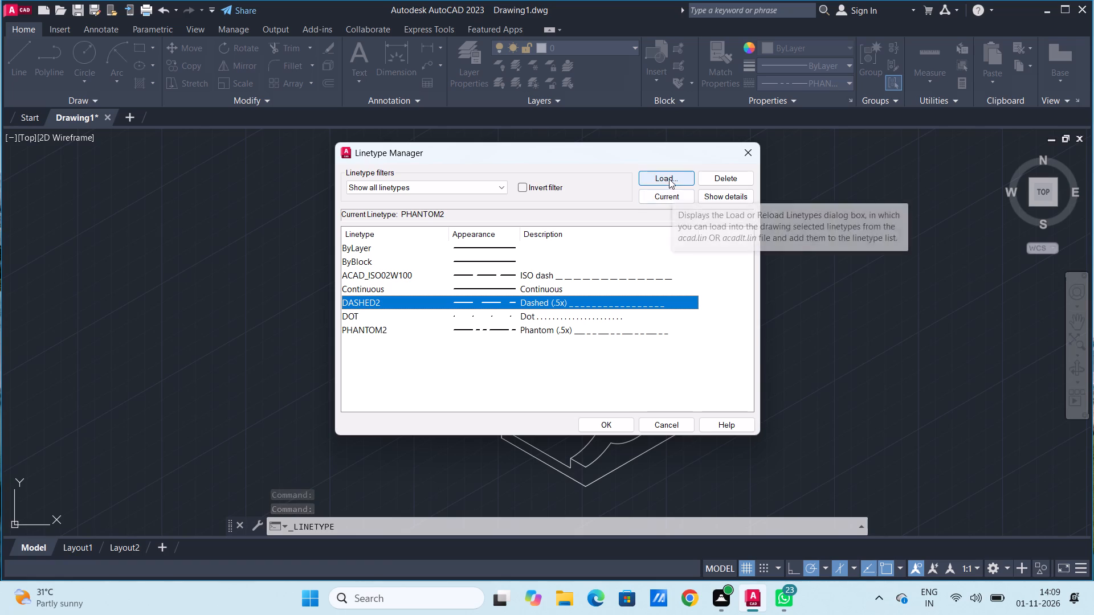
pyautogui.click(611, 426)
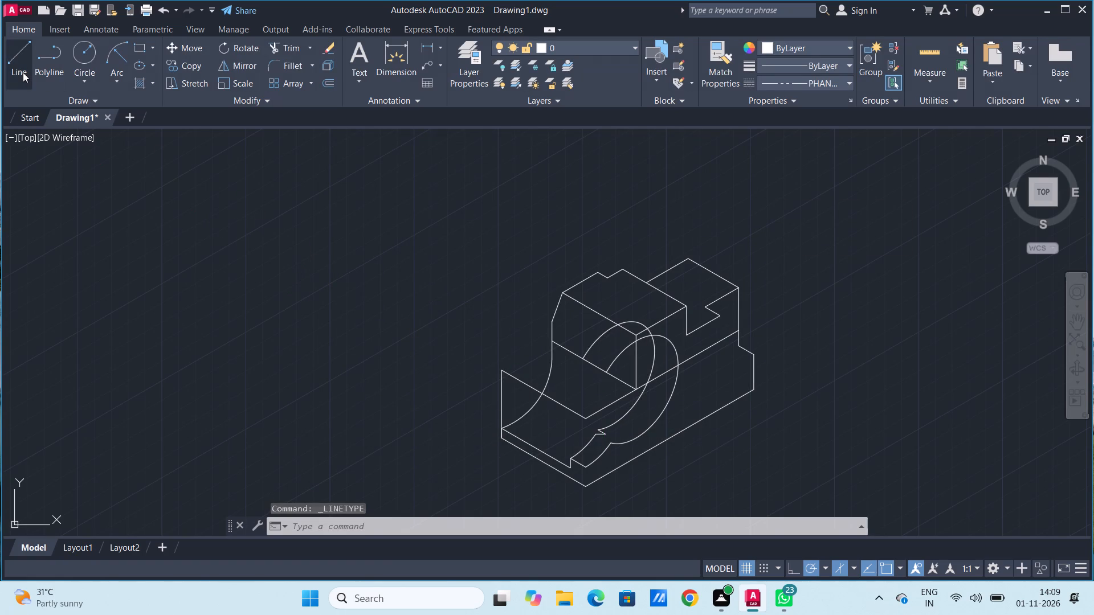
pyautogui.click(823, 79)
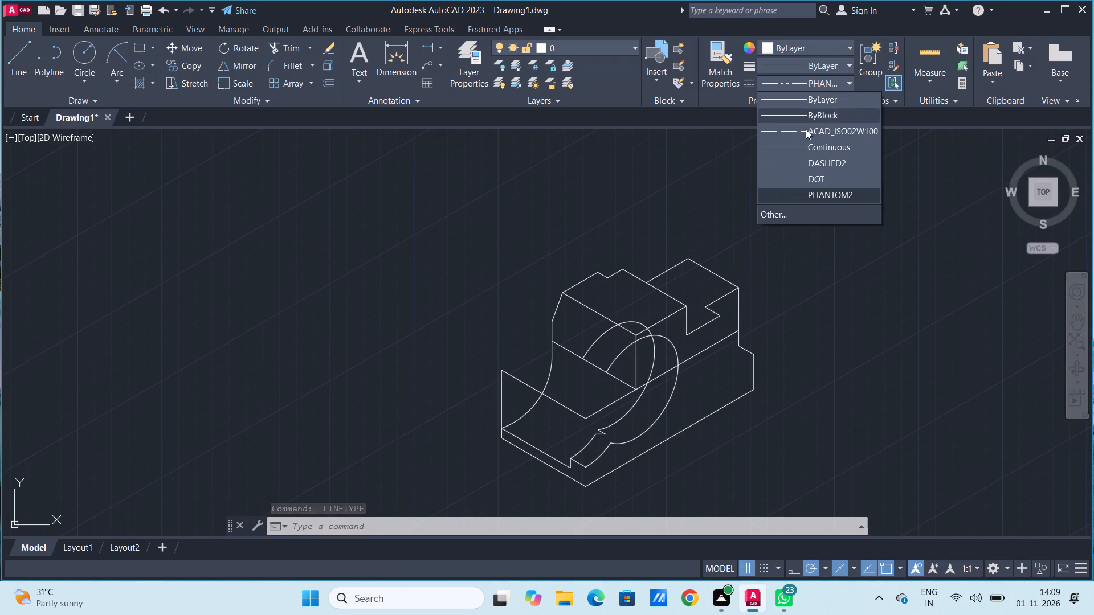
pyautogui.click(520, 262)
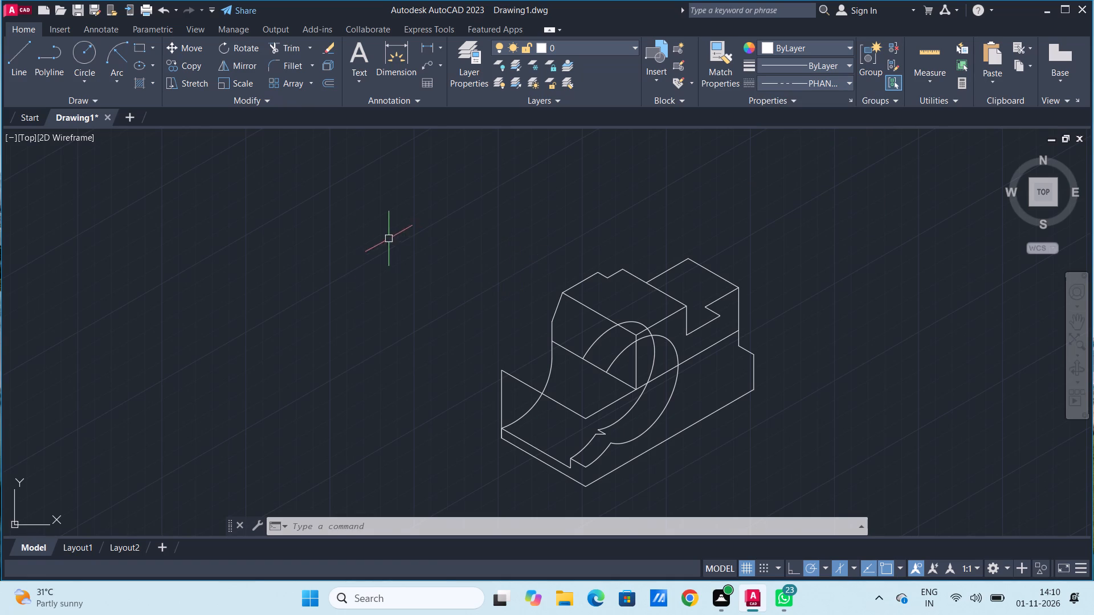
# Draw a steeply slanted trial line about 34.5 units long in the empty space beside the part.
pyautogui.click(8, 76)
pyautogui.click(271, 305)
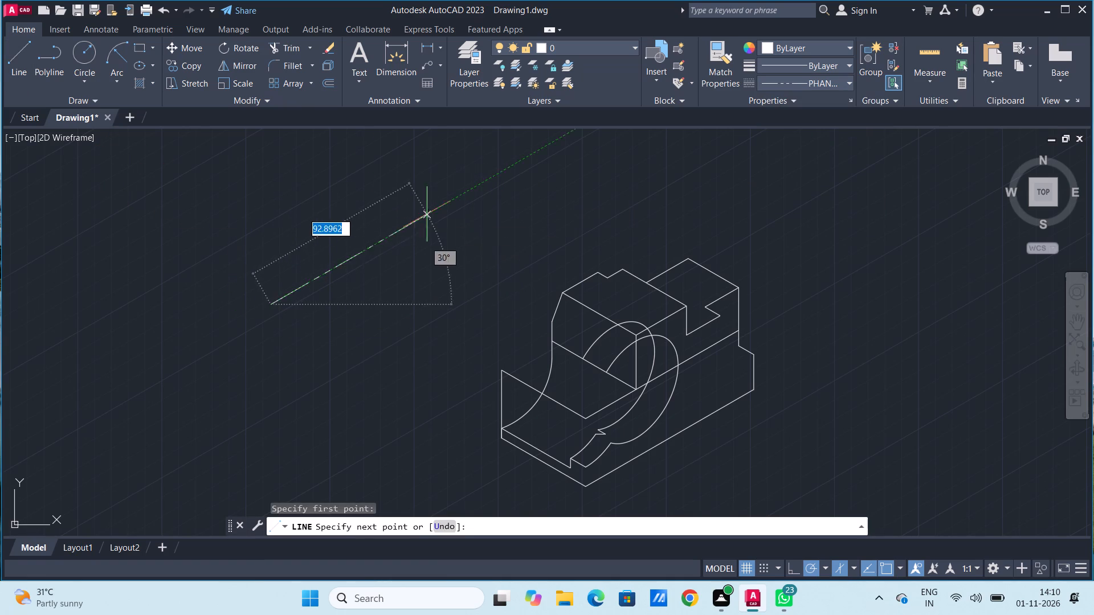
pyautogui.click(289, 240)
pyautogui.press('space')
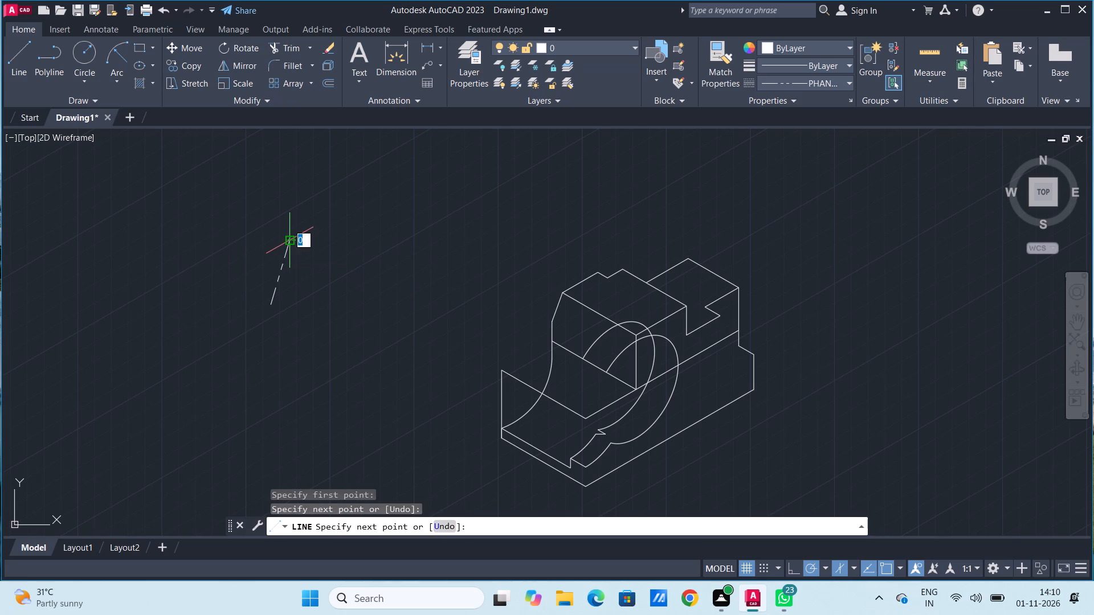
# Make DASHED2 the current linetype.
pyautogui.click(848, 84)
pyautogui.click(789, 215)
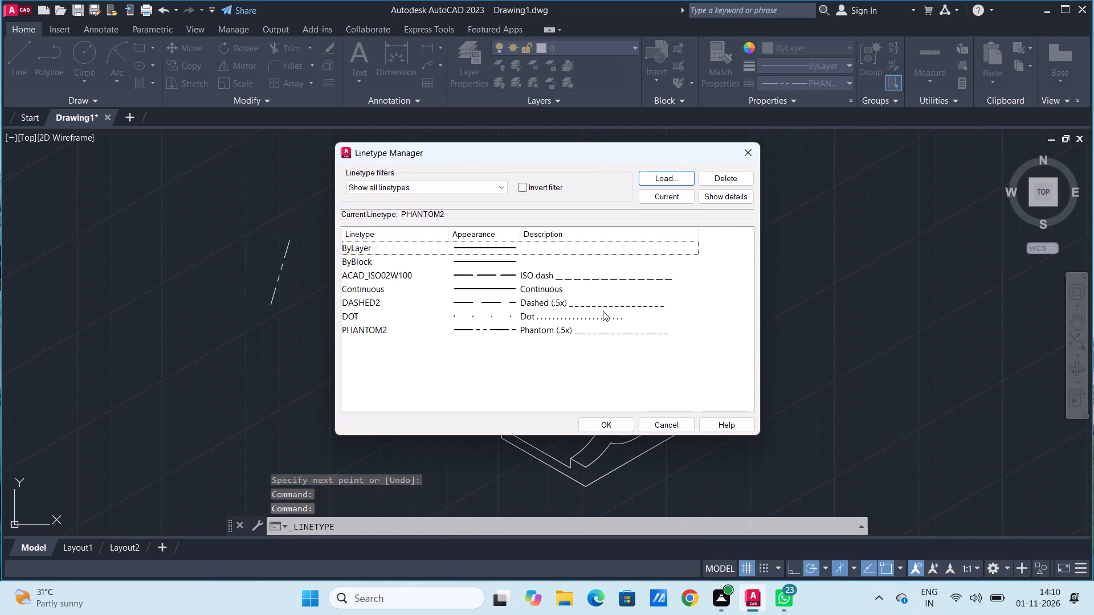
pyautogui.click(599, 306)
pyautogui.click(602, 421)
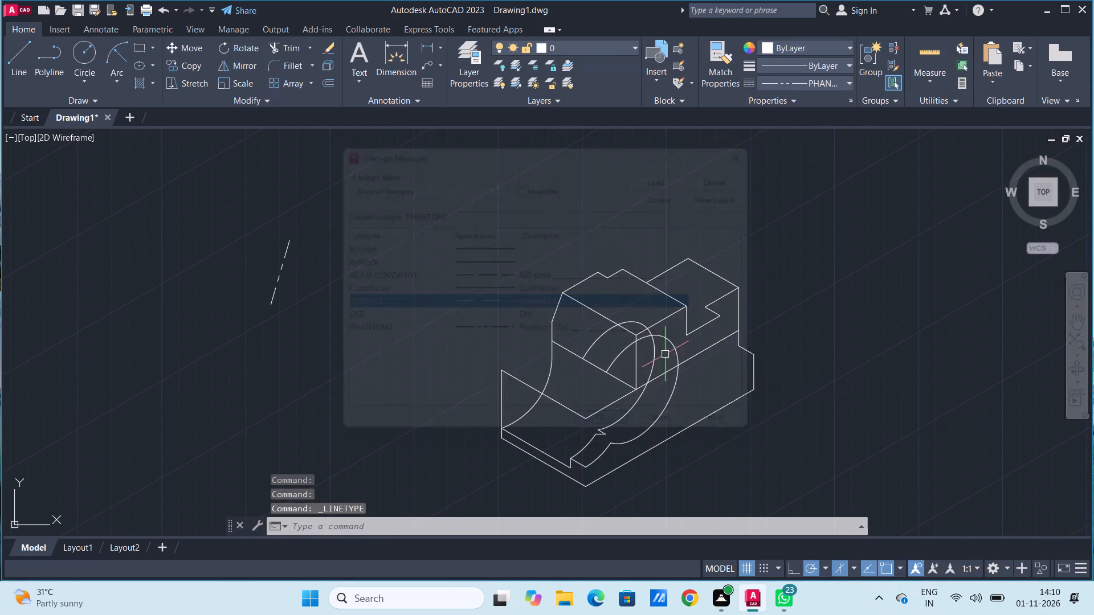
pyautogui.click(828, 81)
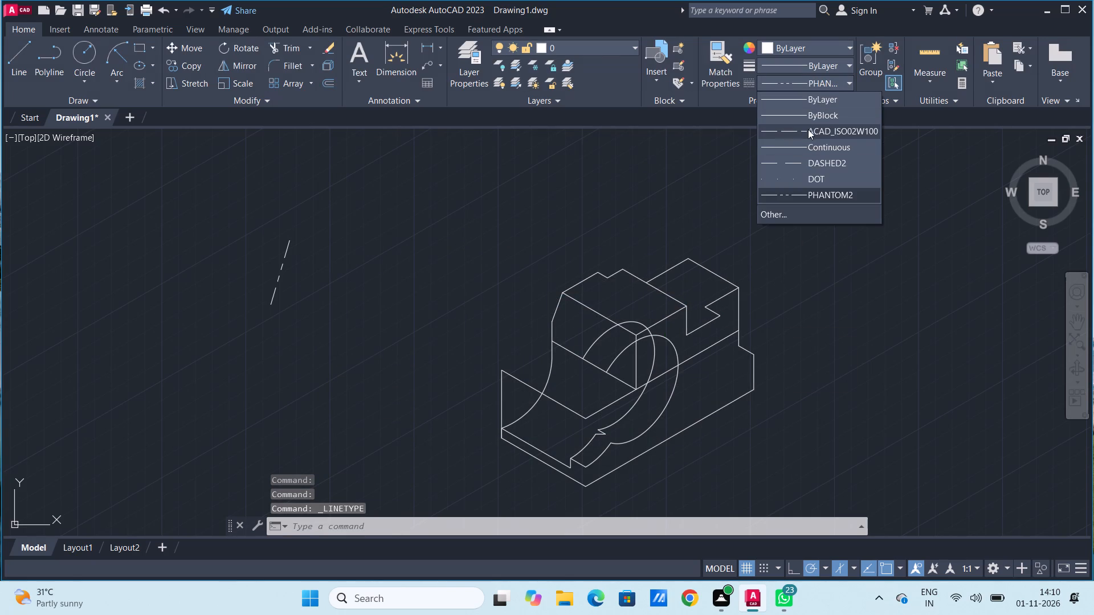
pyautogui.scroll(4, 809, 125)
pyautogui.scroll(-4, 809, 125)
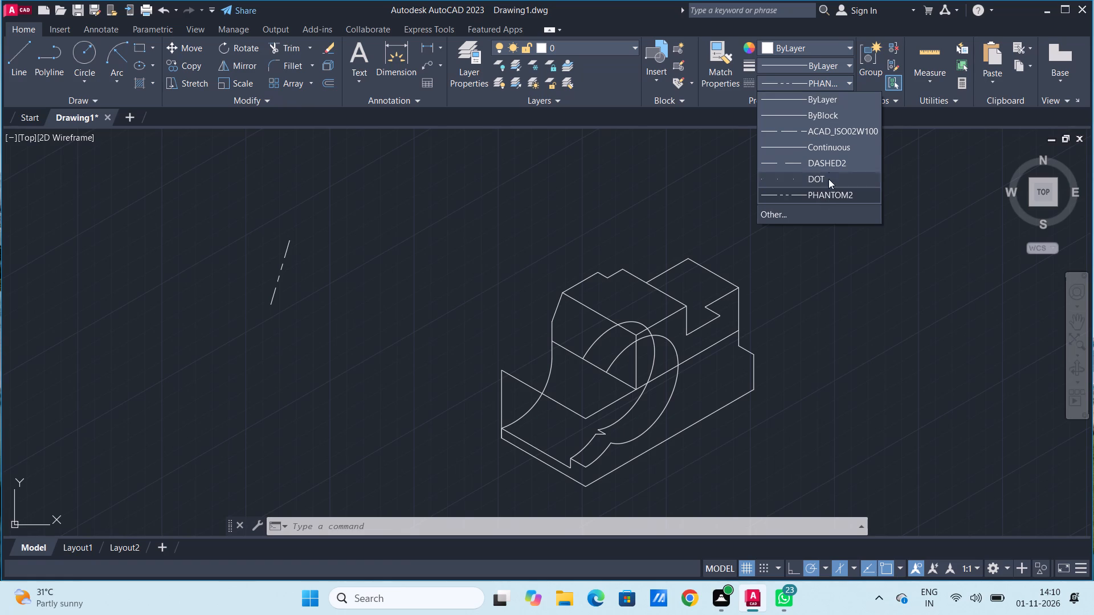
pyautogui.click(817, 164)
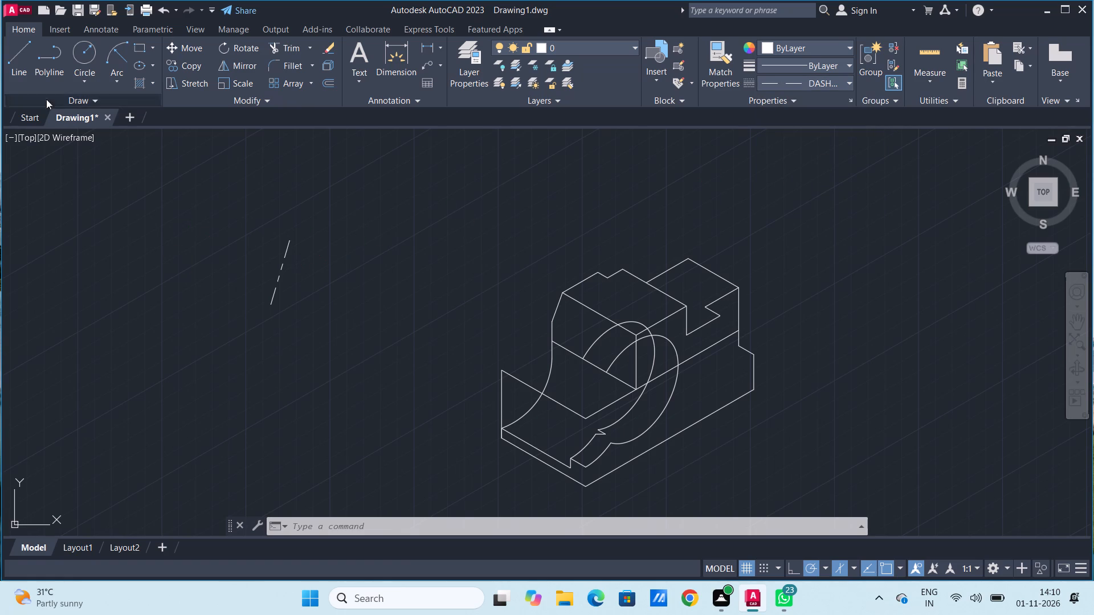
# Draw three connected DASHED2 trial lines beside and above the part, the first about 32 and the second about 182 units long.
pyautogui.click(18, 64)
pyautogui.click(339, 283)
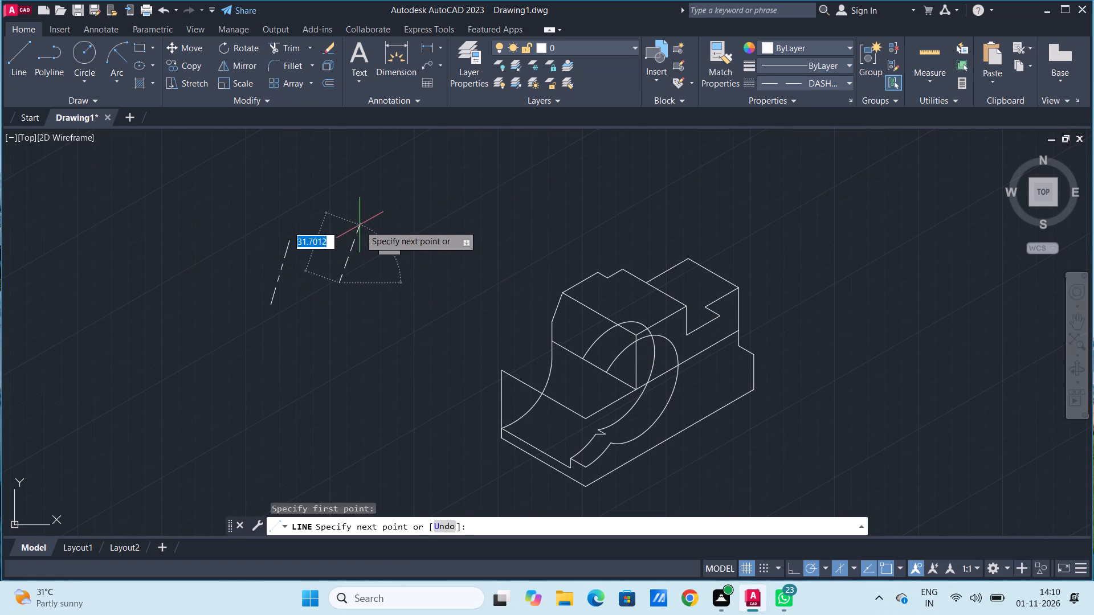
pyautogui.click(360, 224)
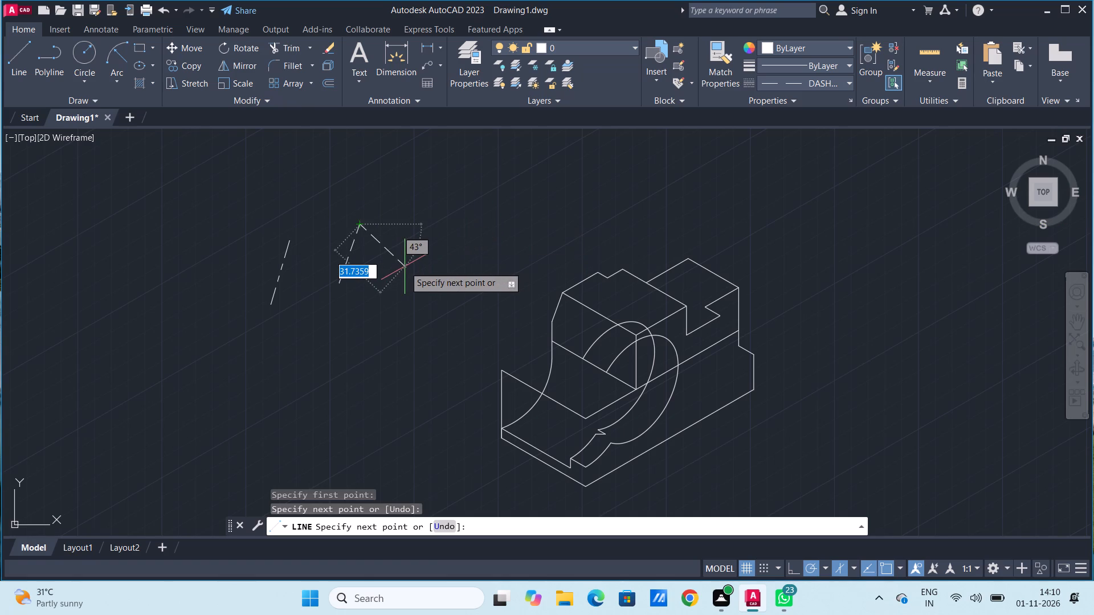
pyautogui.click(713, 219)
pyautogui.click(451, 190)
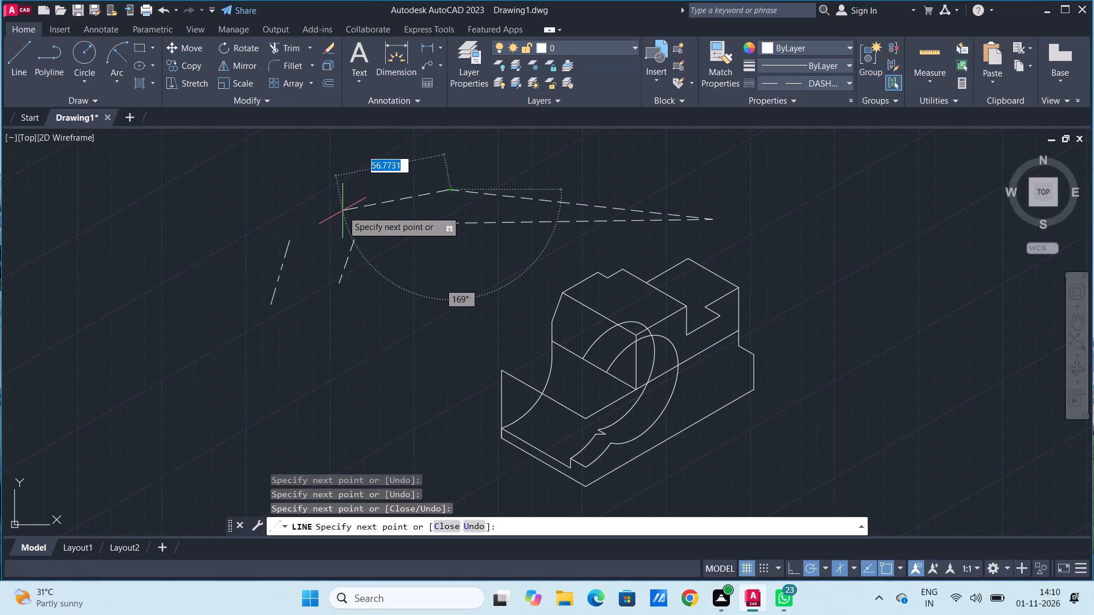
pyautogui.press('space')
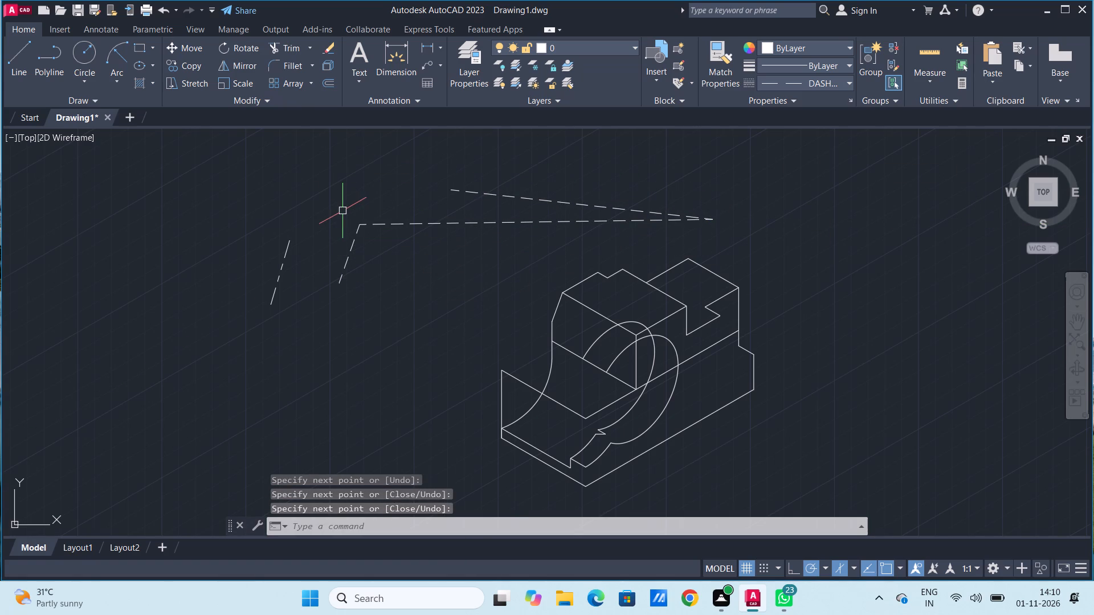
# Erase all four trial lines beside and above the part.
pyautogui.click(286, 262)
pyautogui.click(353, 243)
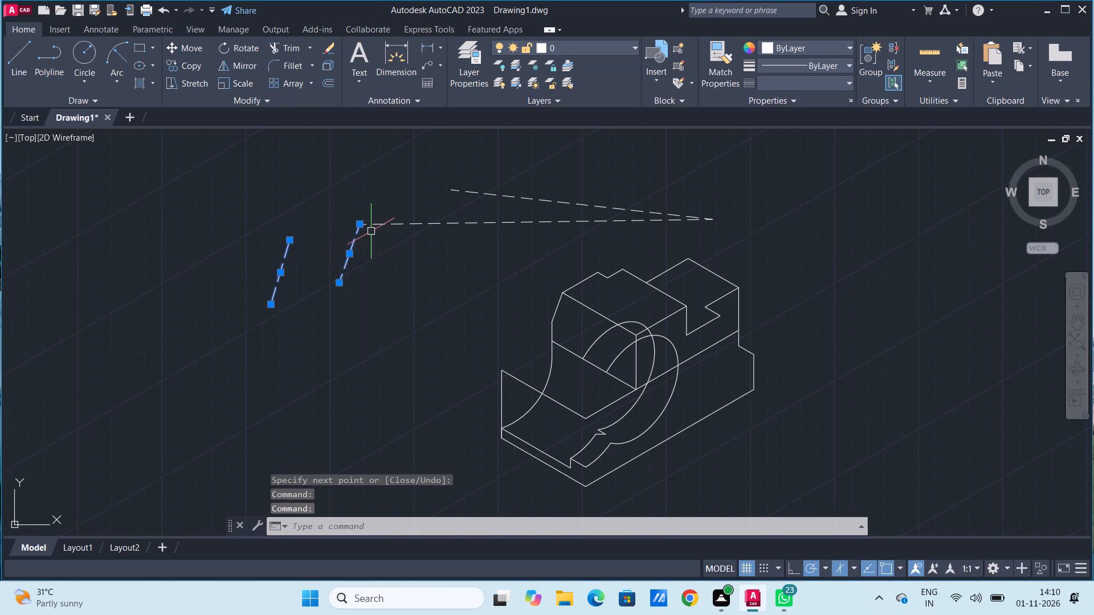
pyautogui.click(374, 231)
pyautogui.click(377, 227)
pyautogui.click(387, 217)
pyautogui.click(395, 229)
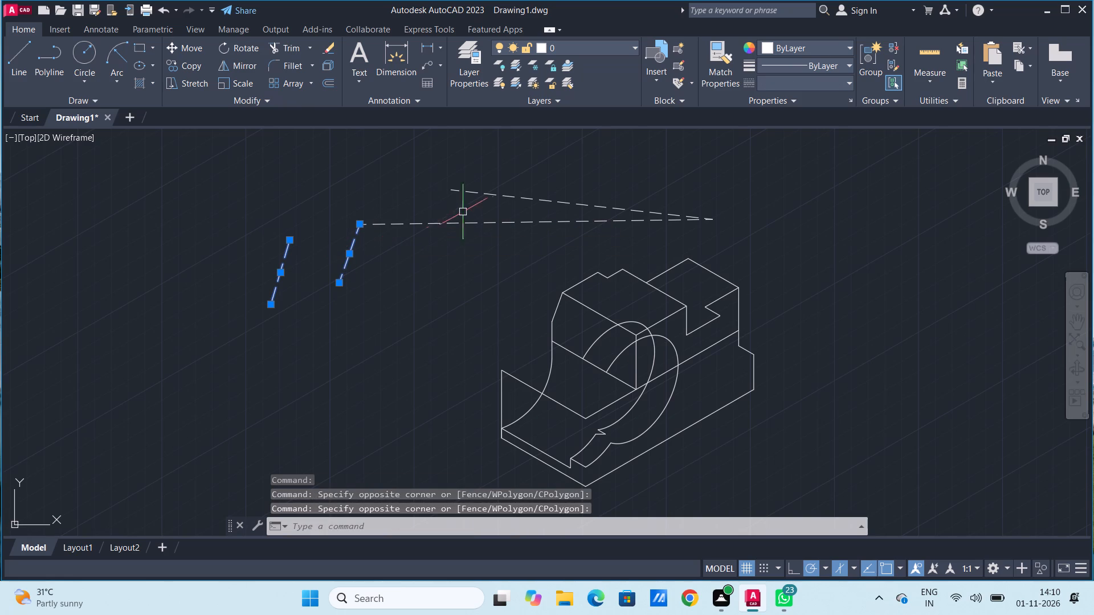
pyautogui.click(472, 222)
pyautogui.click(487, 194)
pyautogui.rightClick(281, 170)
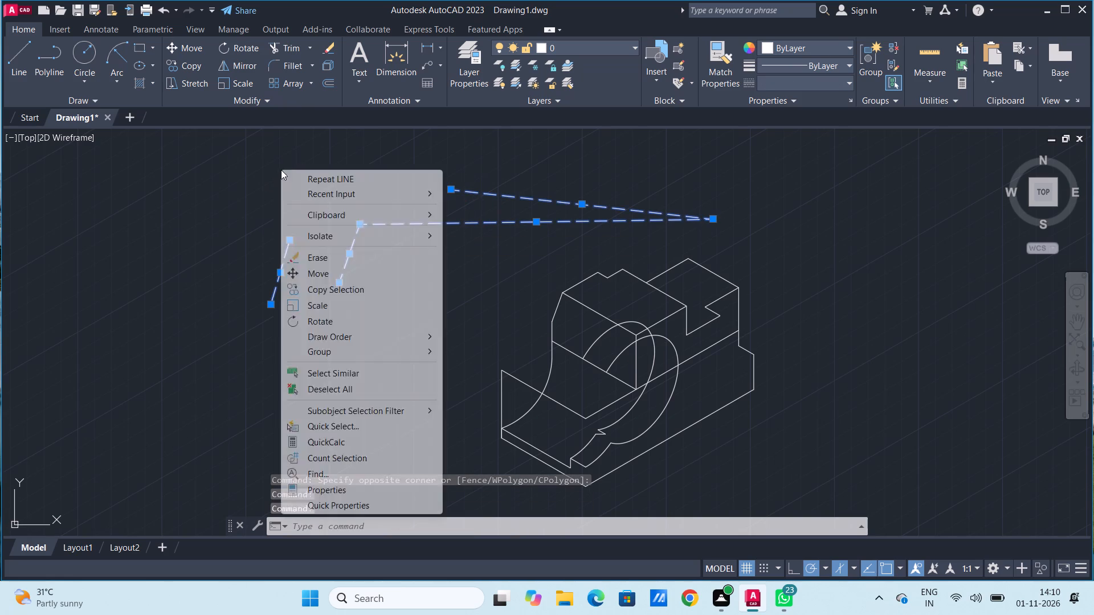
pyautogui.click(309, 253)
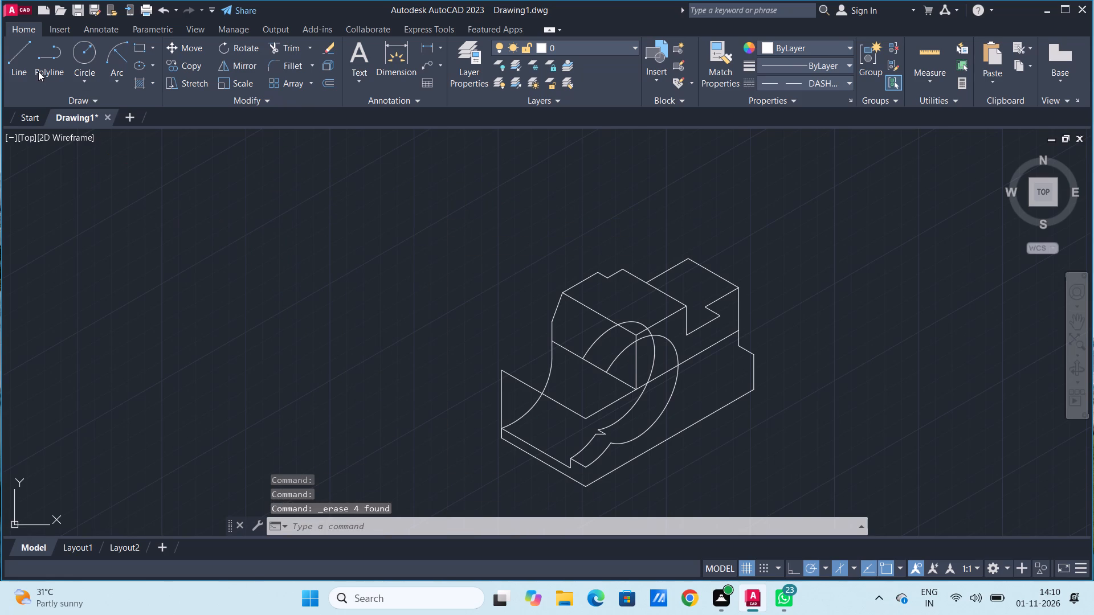
# Draw dashed lines from the part's far-left bottom corner: 63 up, 50 at 330°, and down to the front bottom corner.
pyautogui.click(38, 71)
pyautogui.click(28, 65)
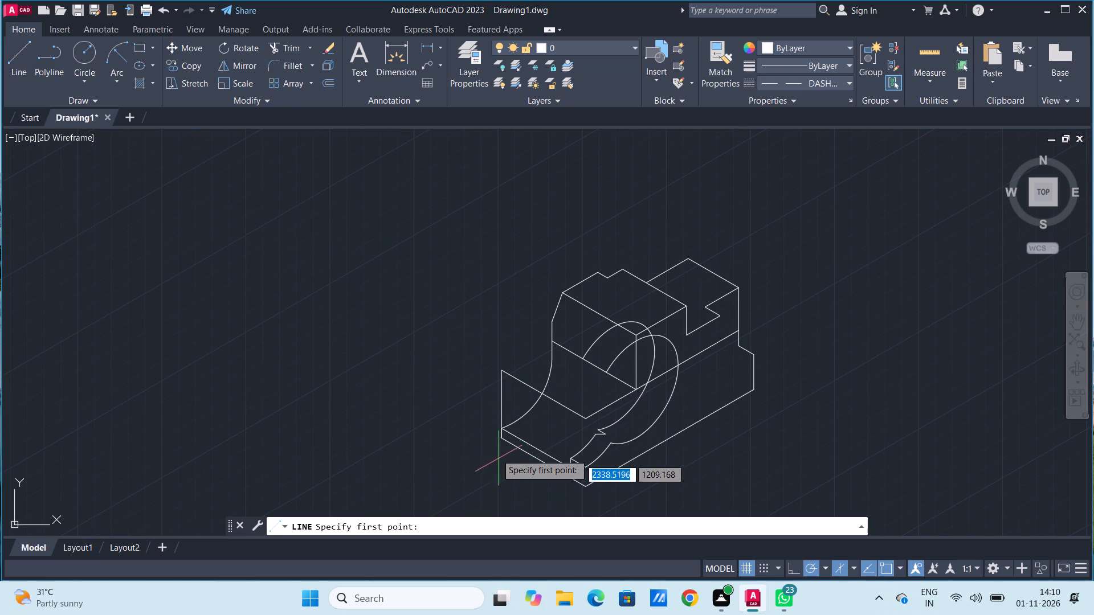
pyautogui.click(501, 438)
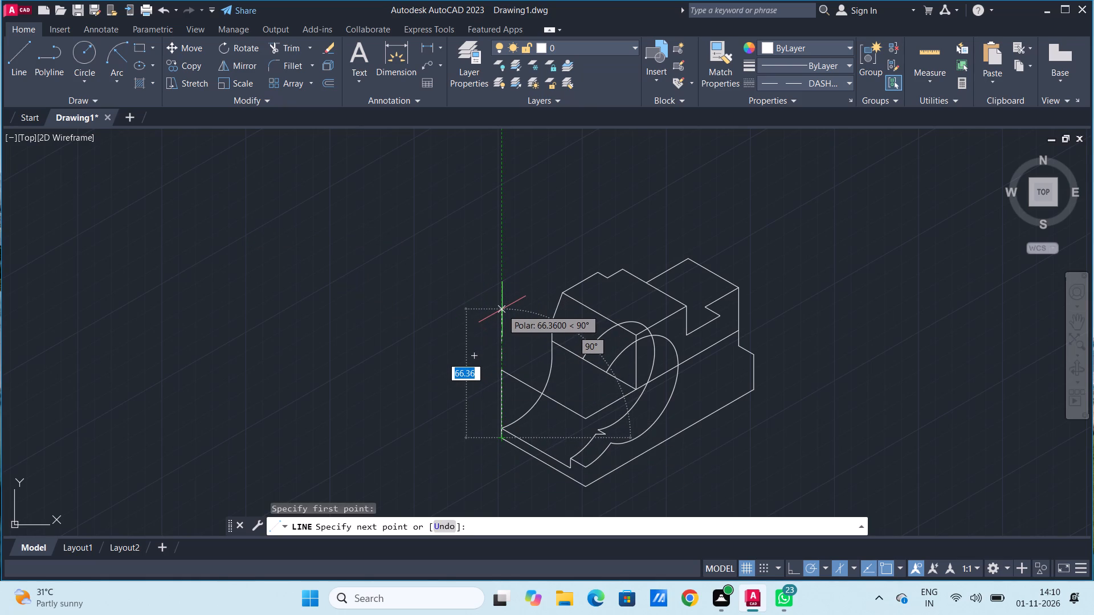
pyautogui.write('63')
pyautogui.press('Return')
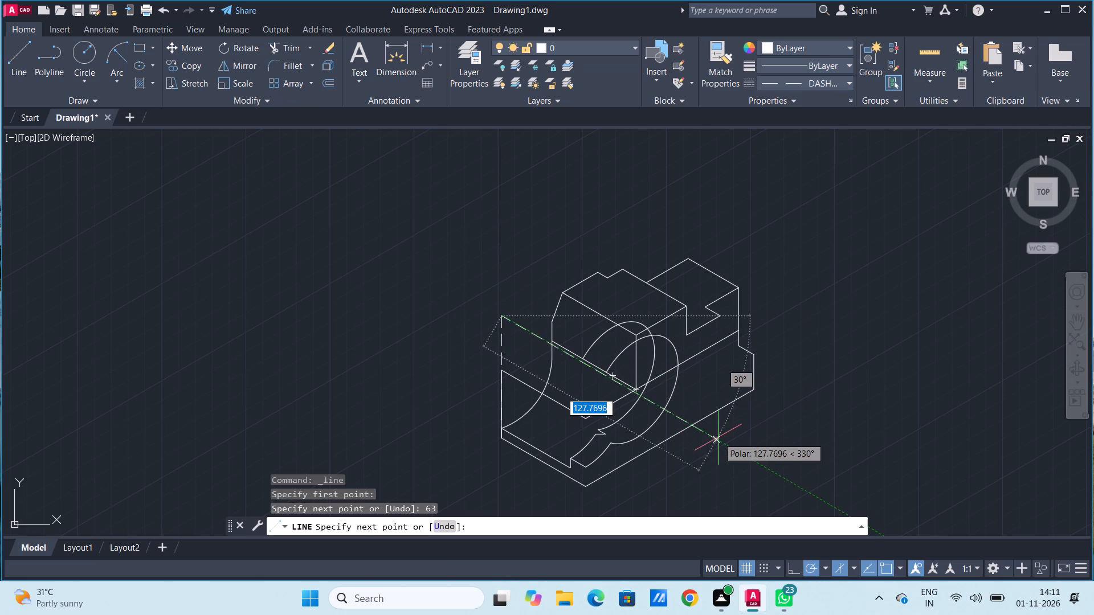
pyautogui.write('50')
pyautogui.press('Return')
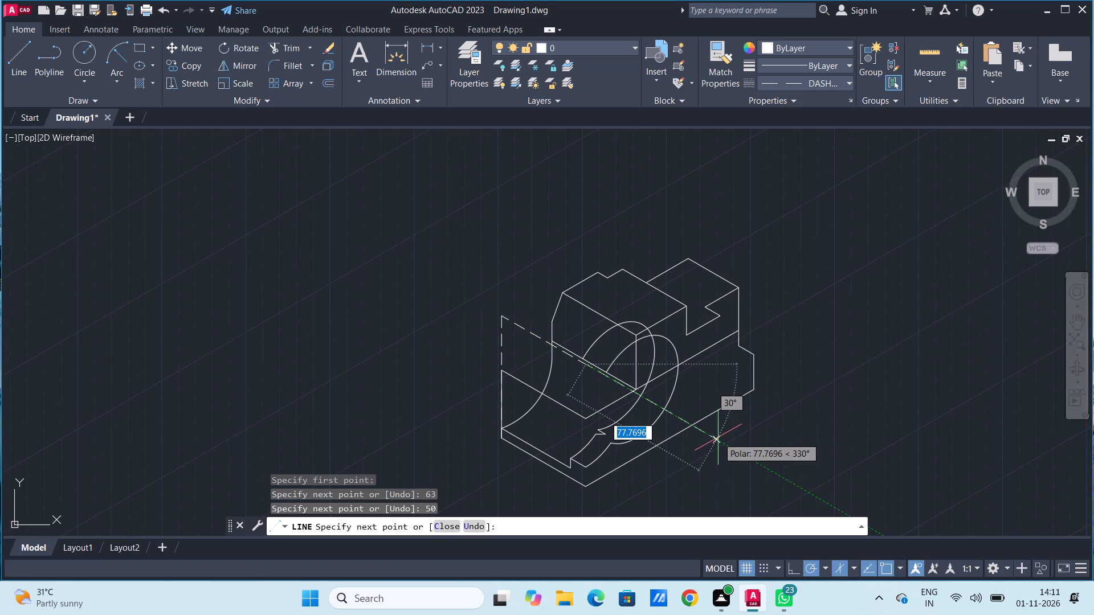
pyautogui.scroll(1, 622, 452)
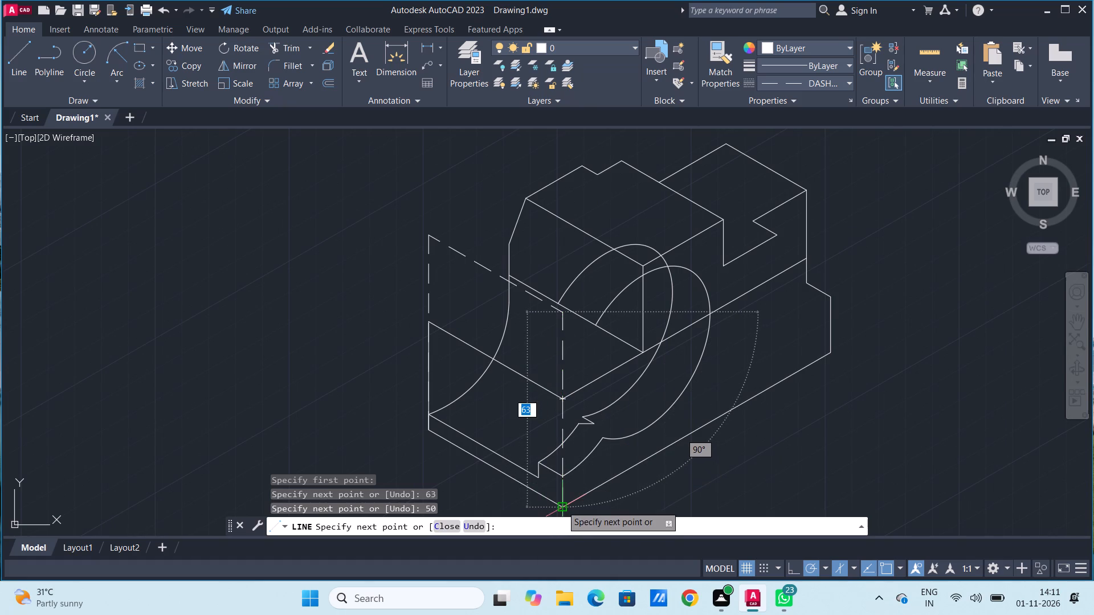
pyautogui.click(562, 506)
pyautogui.press('space')
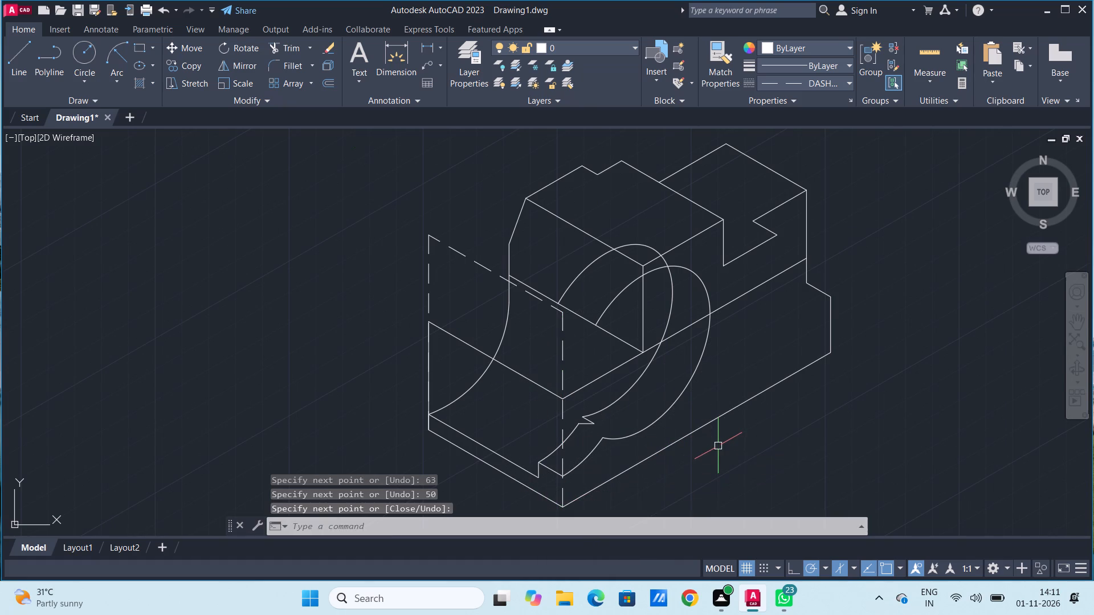
# Draw dashed lines from the box's front top corner: 100 units at 30°, and down to the part's far-right bottom corner.
pyautogui.press('space')
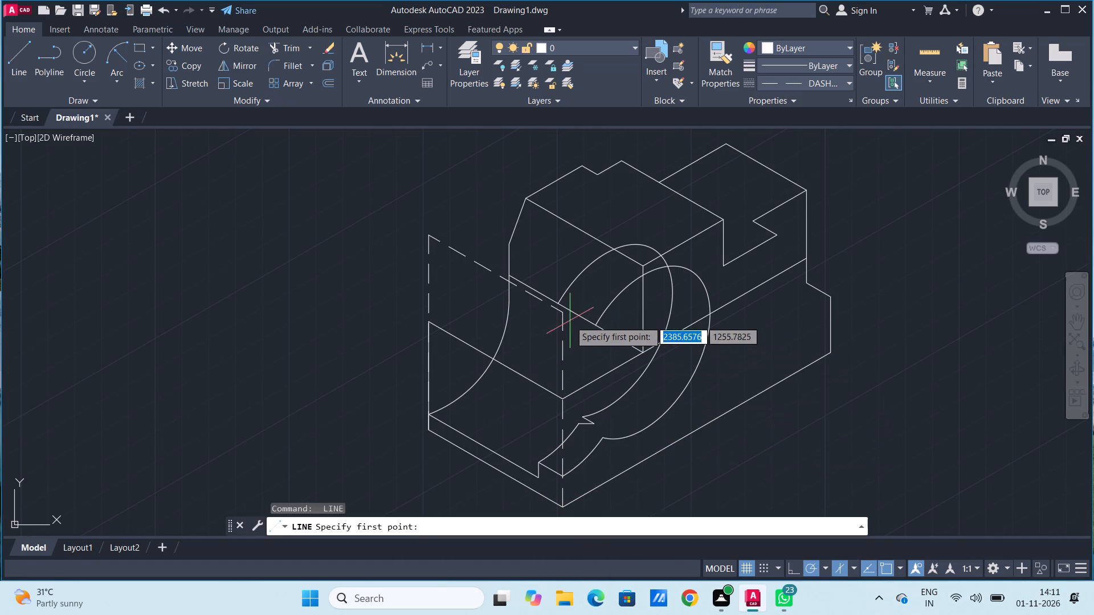
pyautogui.click(563, 314)
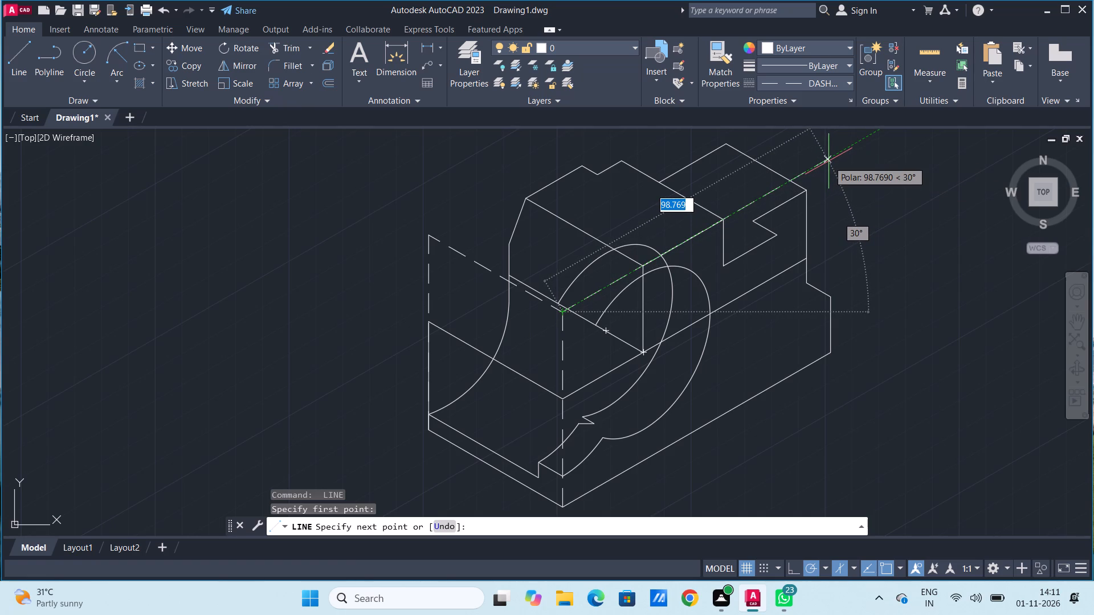
pyautogui.press('3')
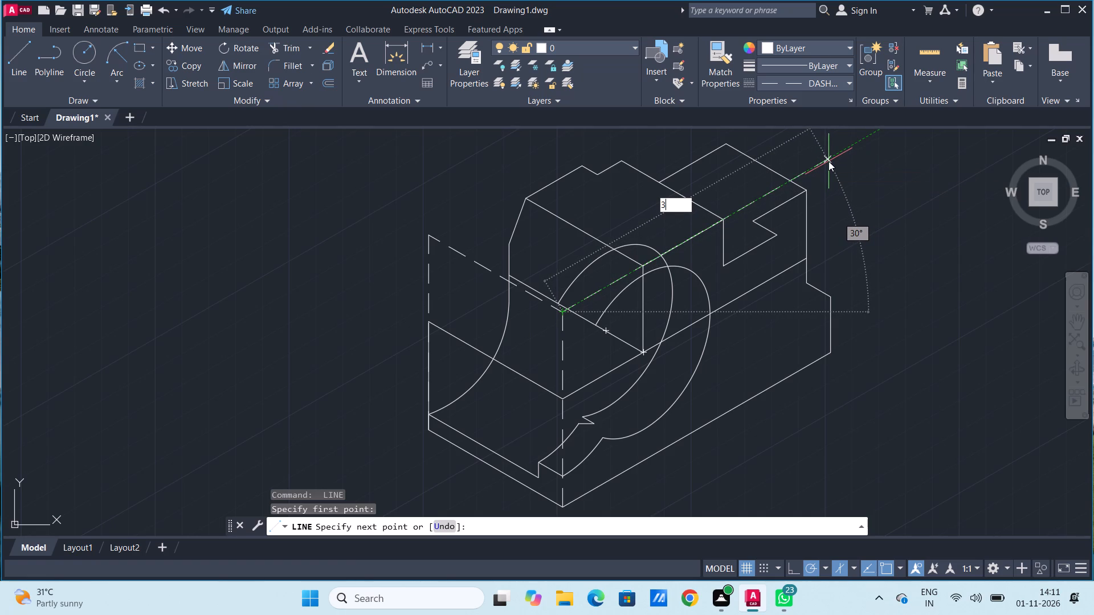
pyautogui.press('BackSpace')
pyautogui.write('100')
pyautogui.press('Return')
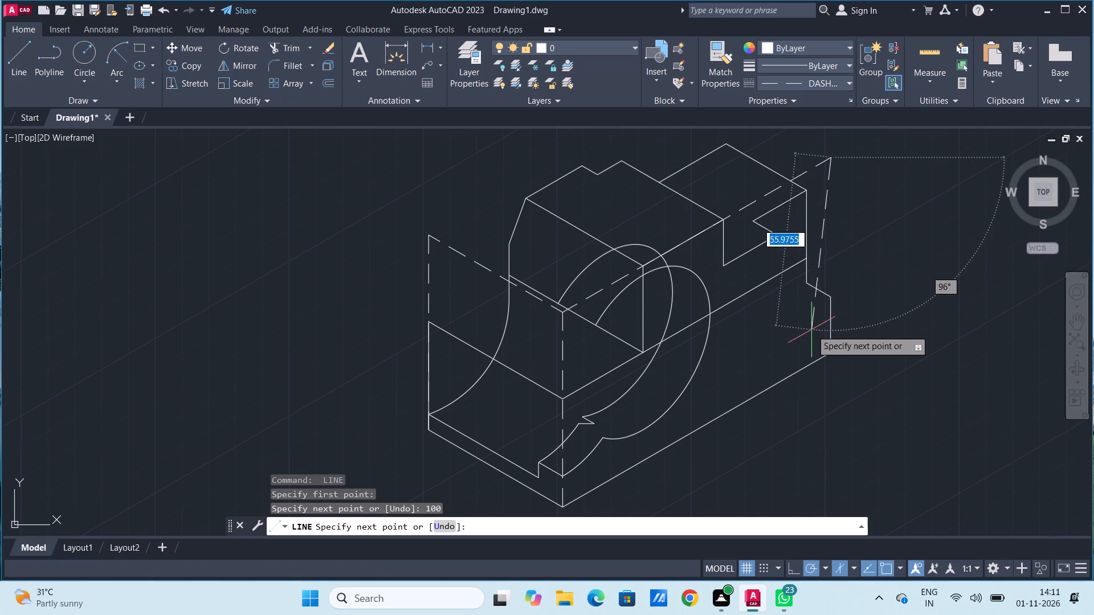
pyautogui.click(832, 352)
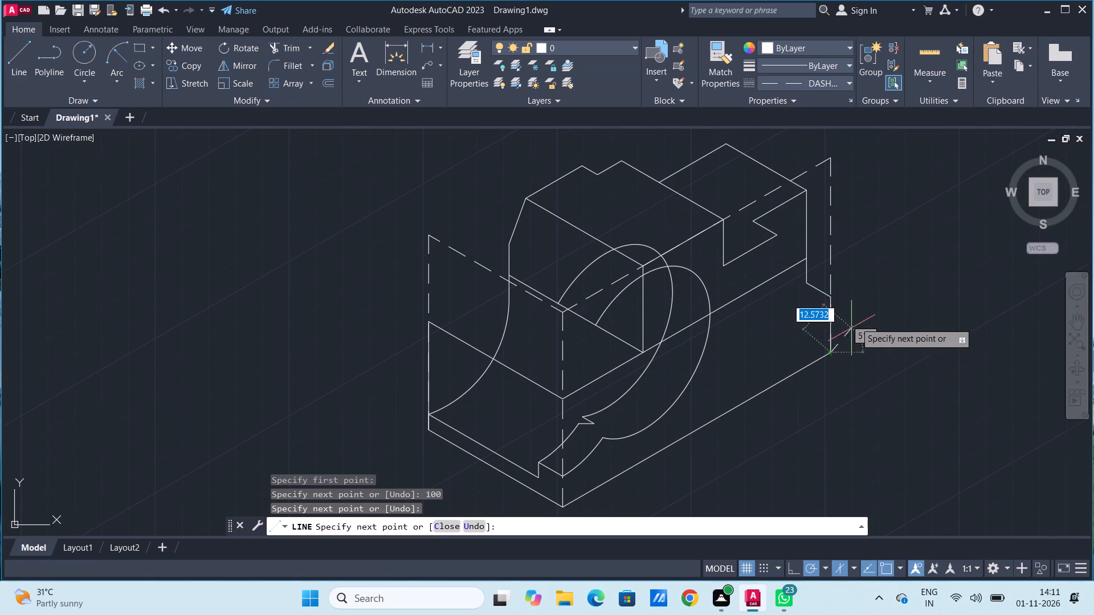
pyautogui.press('space')
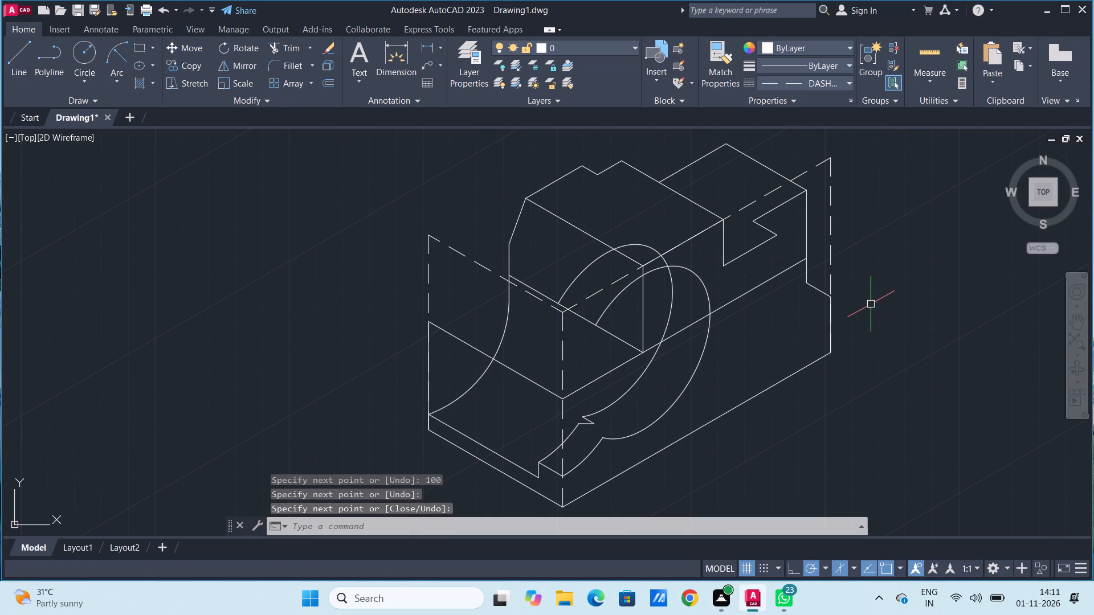
# Erase the five dashed bounding box lines around the part.
pyautogui.scroll(3, 691, 327)
pyautogui.scroll(-6, 691, 327)
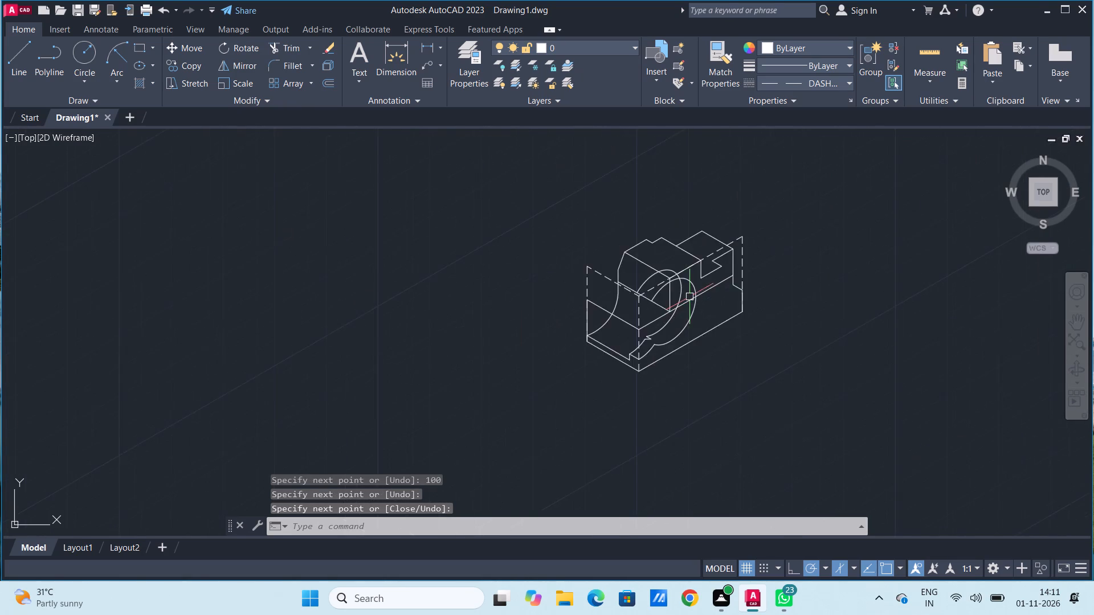
pyautogui.scroll(2, 675, 258)
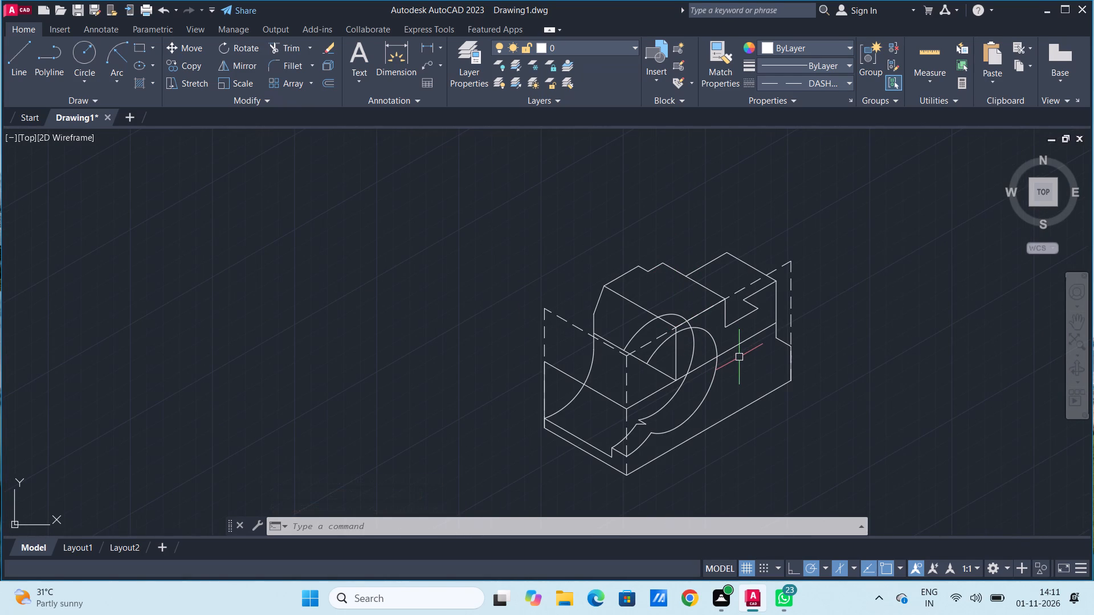
pyautogui.click(543, 339)
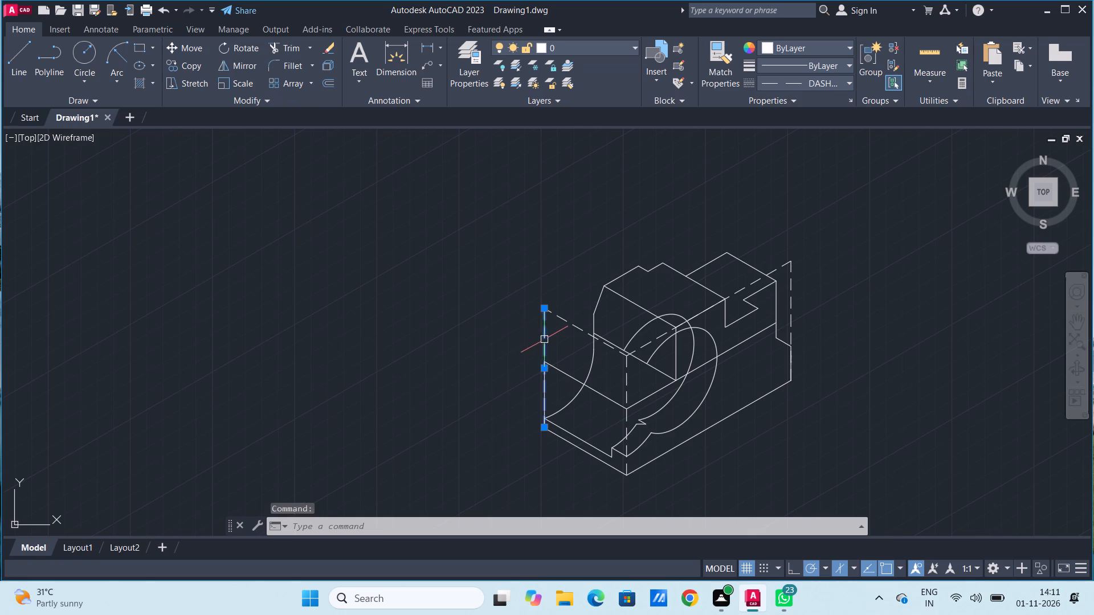
pyautogui.click(560, 319)
pyautogui.click(627, 376)
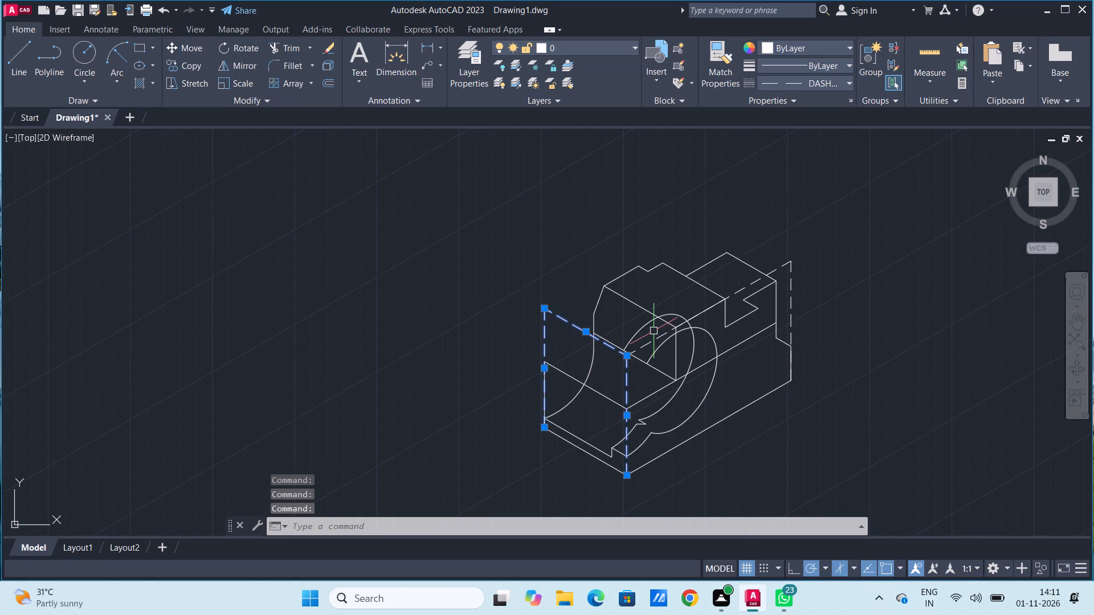
pyautogui.click(654, 337)
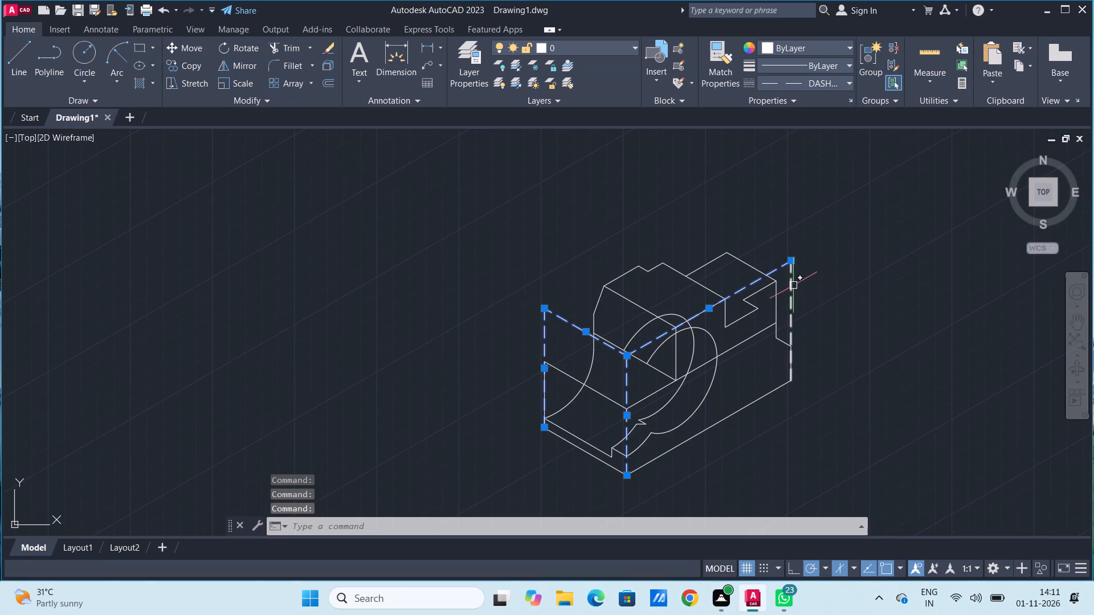
pyautogui.click(793, 285)
pyautogui.rightClick(751, 225)
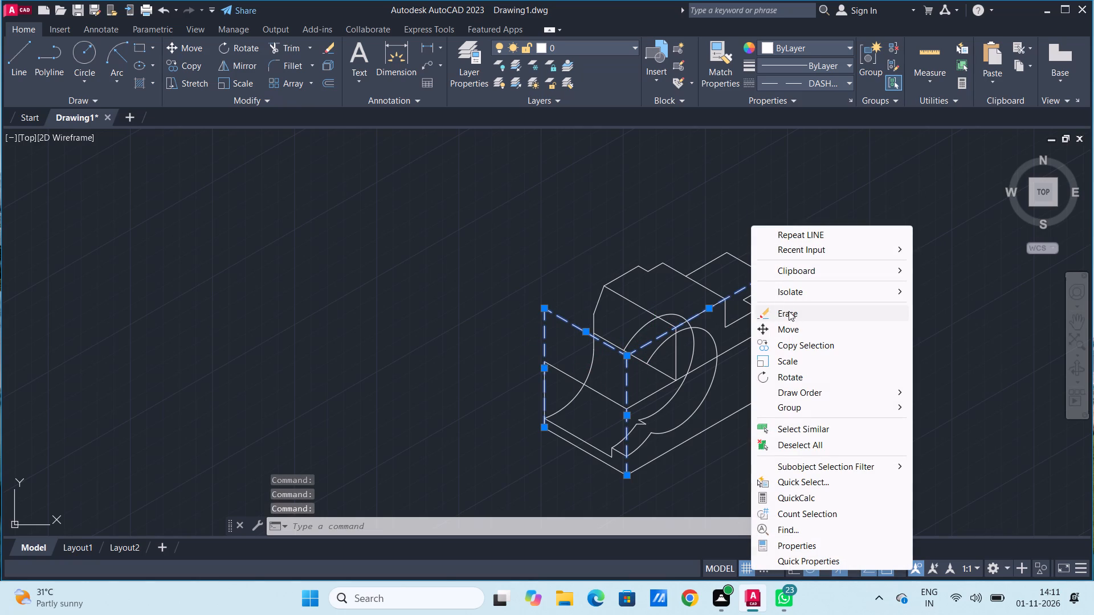
pyautogui.click(790, 316)
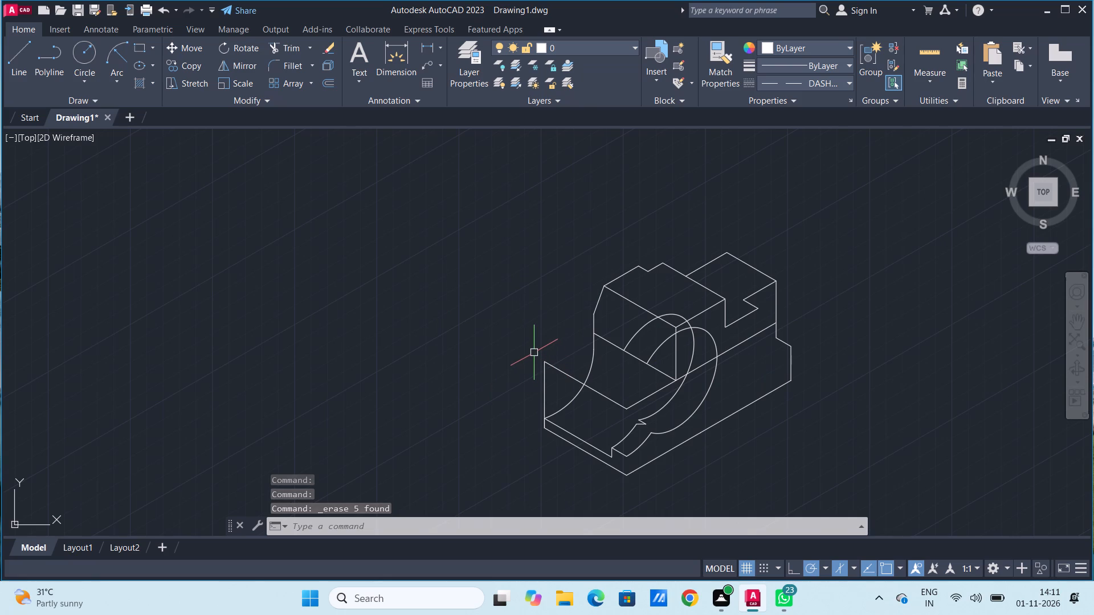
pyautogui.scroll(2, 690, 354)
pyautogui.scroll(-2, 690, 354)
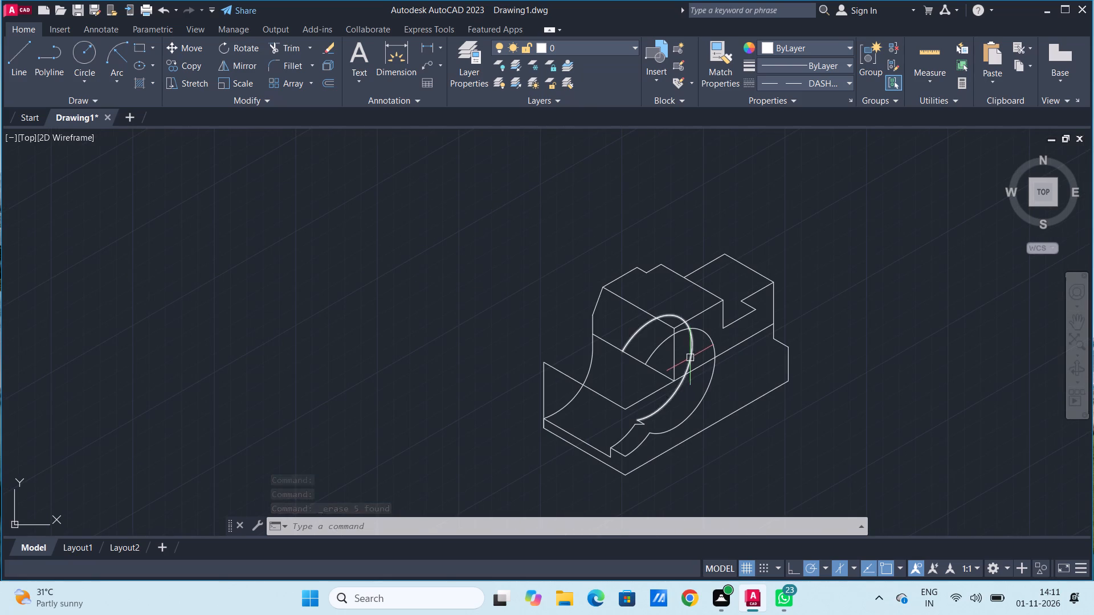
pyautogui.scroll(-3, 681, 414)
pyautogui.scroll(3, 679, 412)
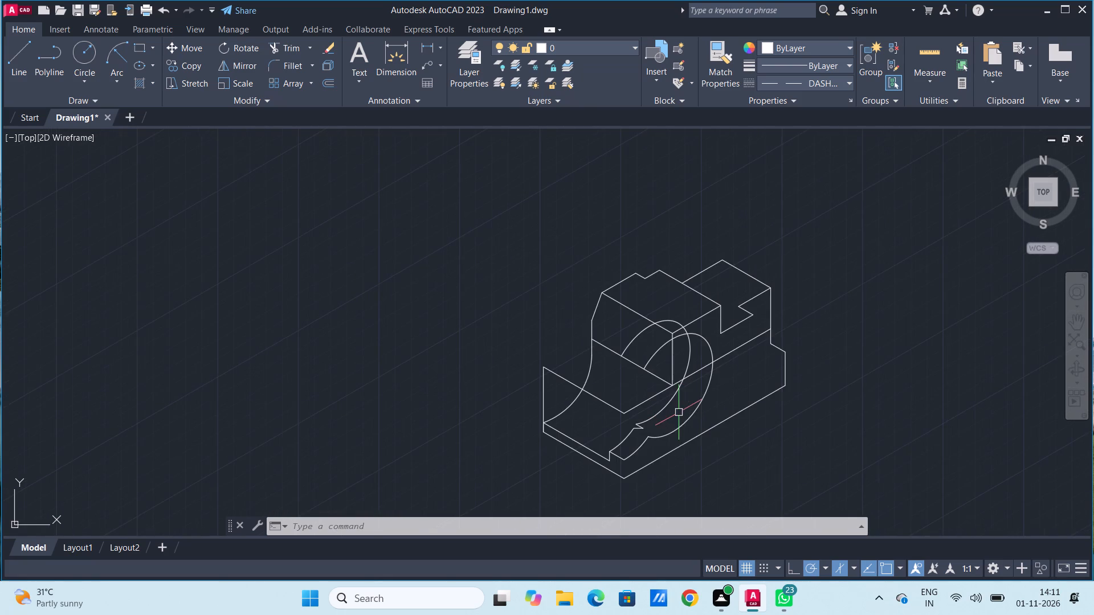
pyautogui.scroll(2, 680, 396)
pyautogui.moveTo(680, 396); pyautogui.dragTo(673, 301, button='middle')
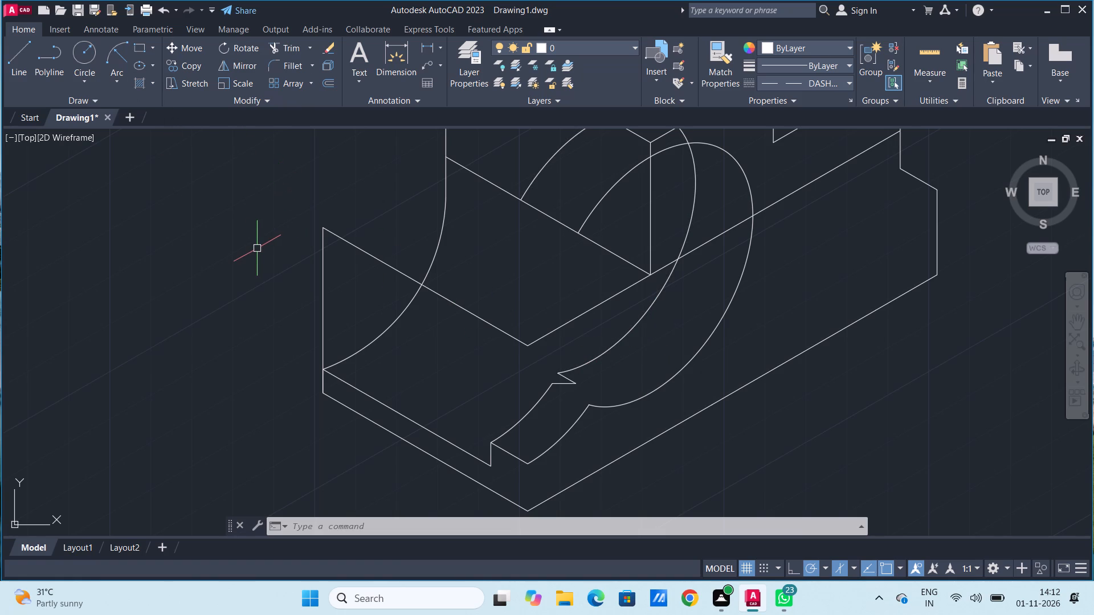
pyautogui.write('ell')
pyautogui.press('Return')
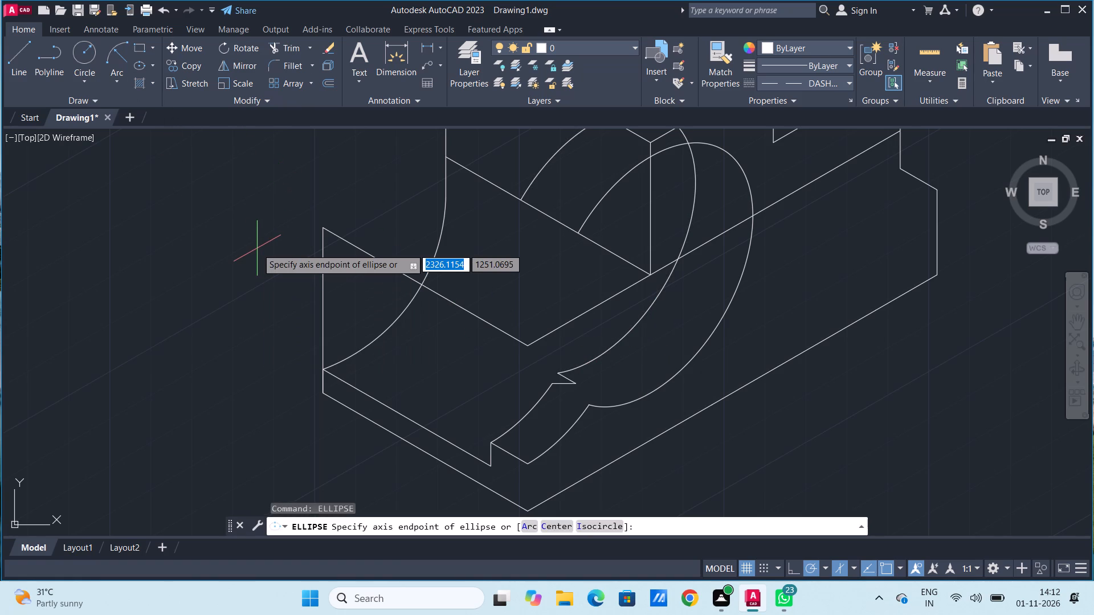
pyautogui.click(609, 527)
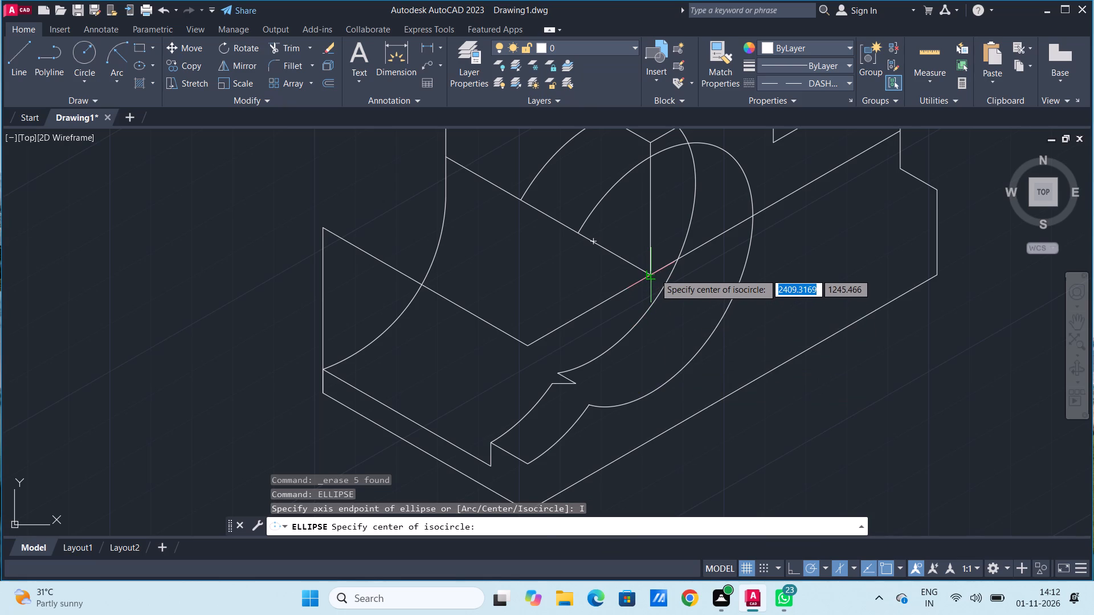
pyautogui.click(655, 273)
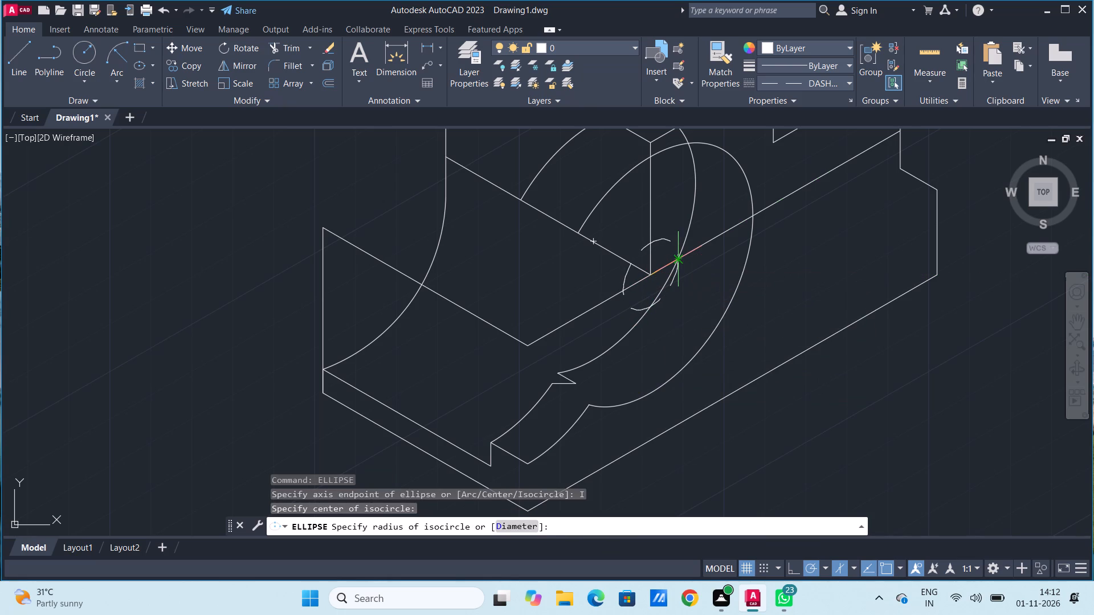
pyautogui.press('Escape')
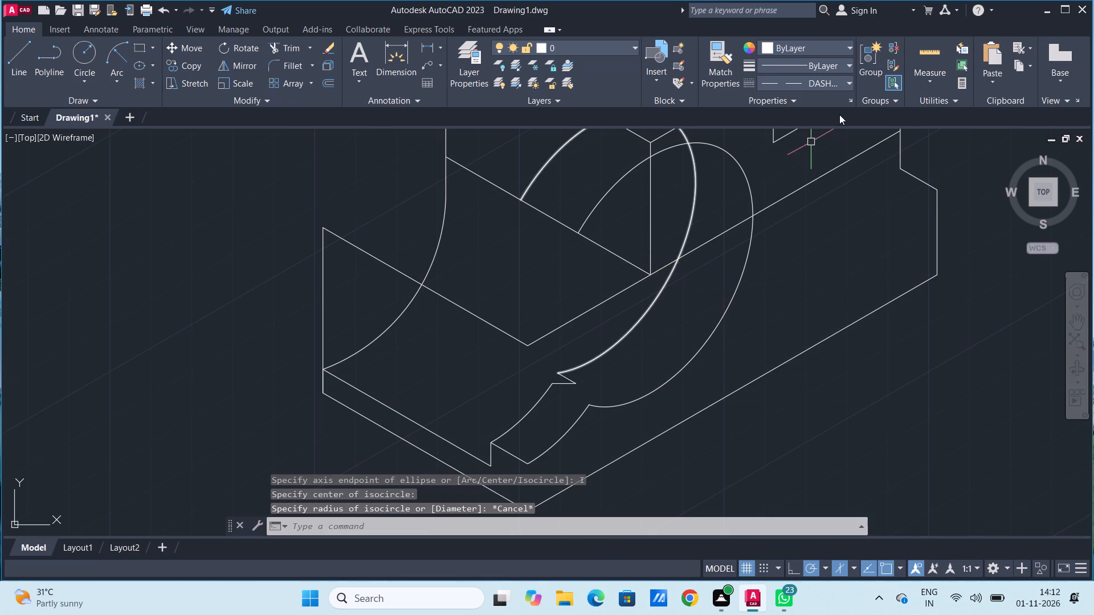
# Set the current linetype to ByLayer.
pyautogui.click(844, 83)
pyautogui.click(832, 101)
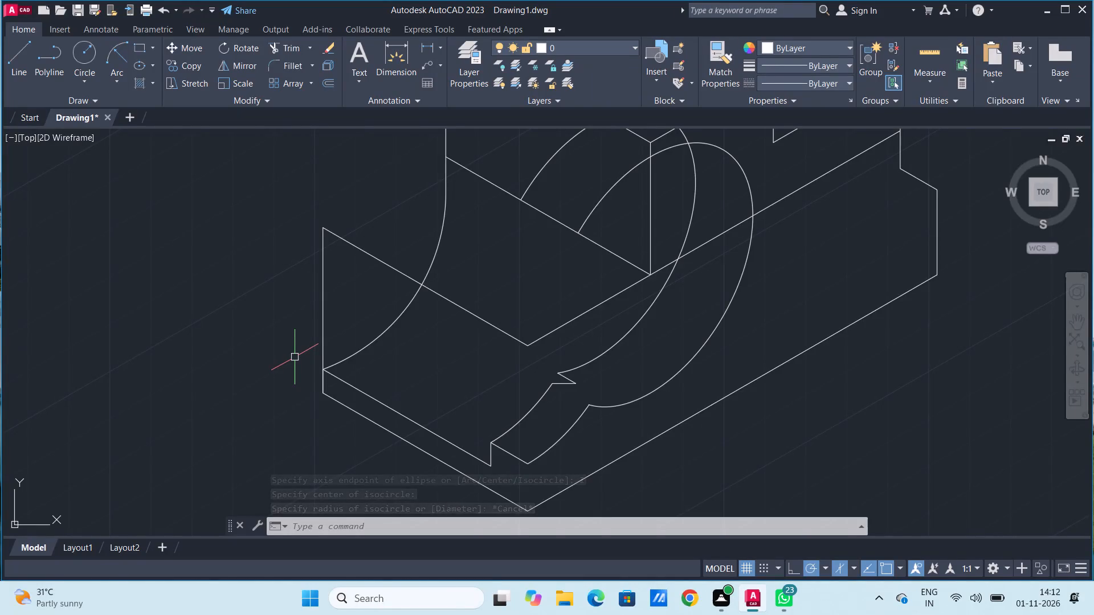
# Draw a radius 5 isocircle centred on the bottom end of the raised block's front vertical edge.
pyautogui.press('l')
pyautogui.press('BackSpace')
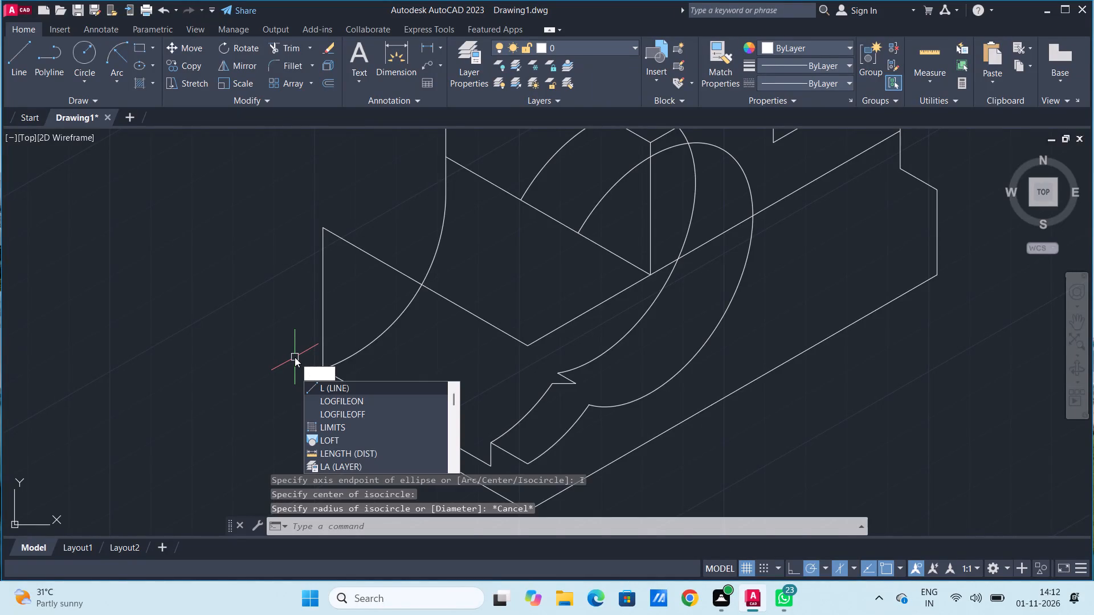
pyautogui.write('ell')
pyautogui.press('Return')
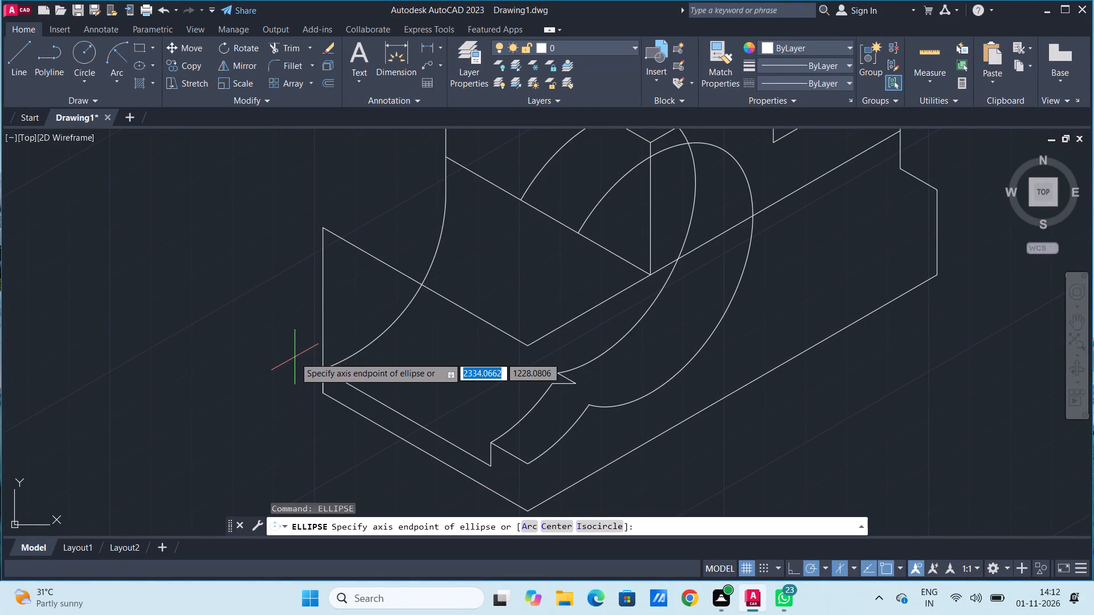
pyautogui.press('i')
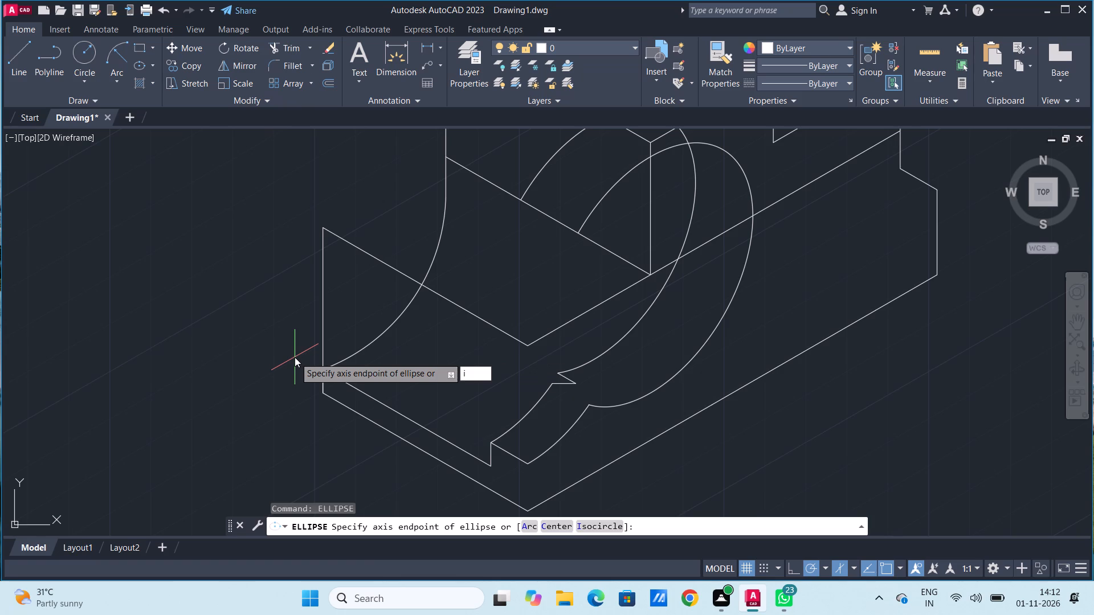
pyautogui.press('s')
pyautogui.press('o')
pyautogui.press('Return')
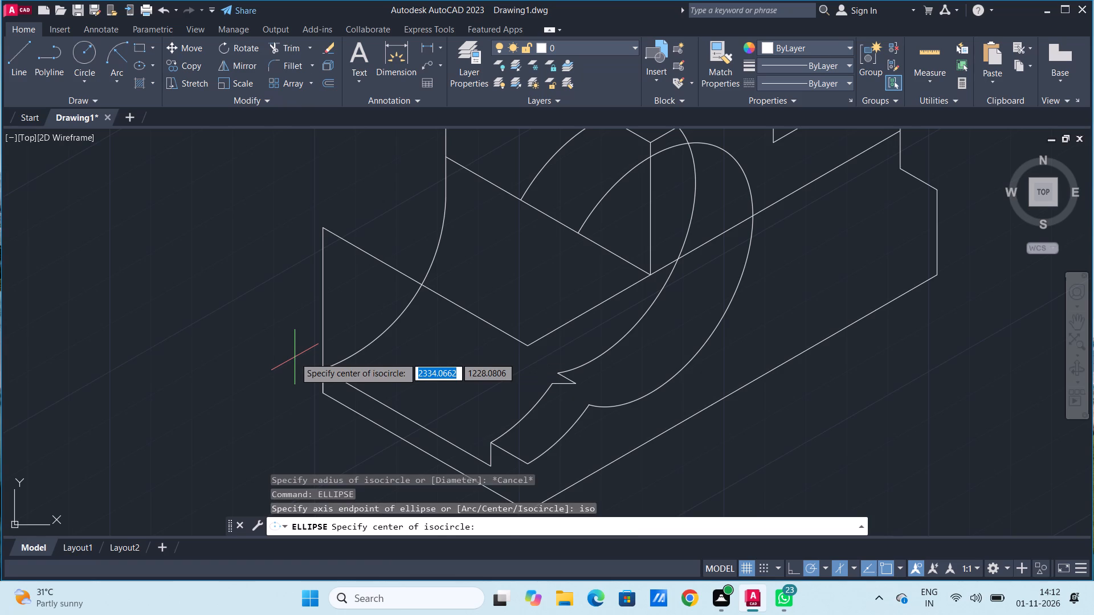
pyautogui.click(650, 276)
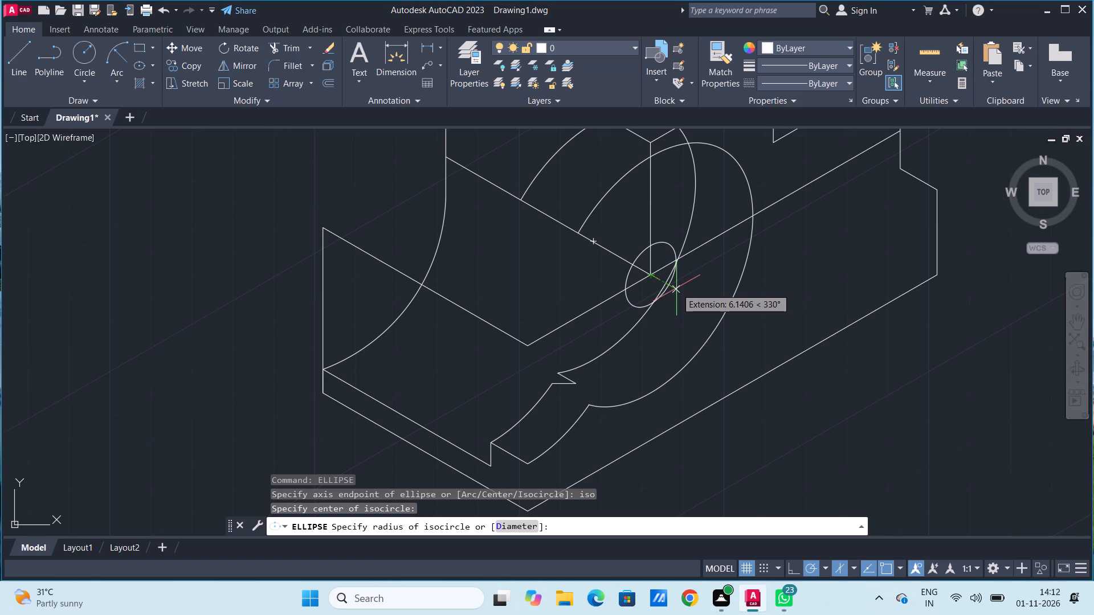
pyautogui.press('5')
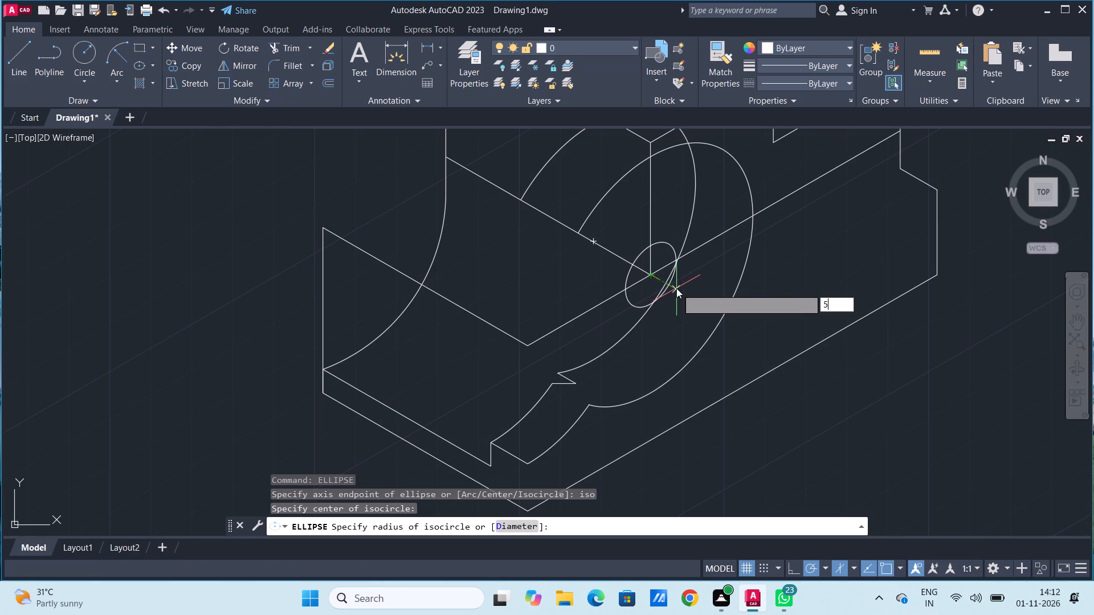
pyautogui.press('Return')
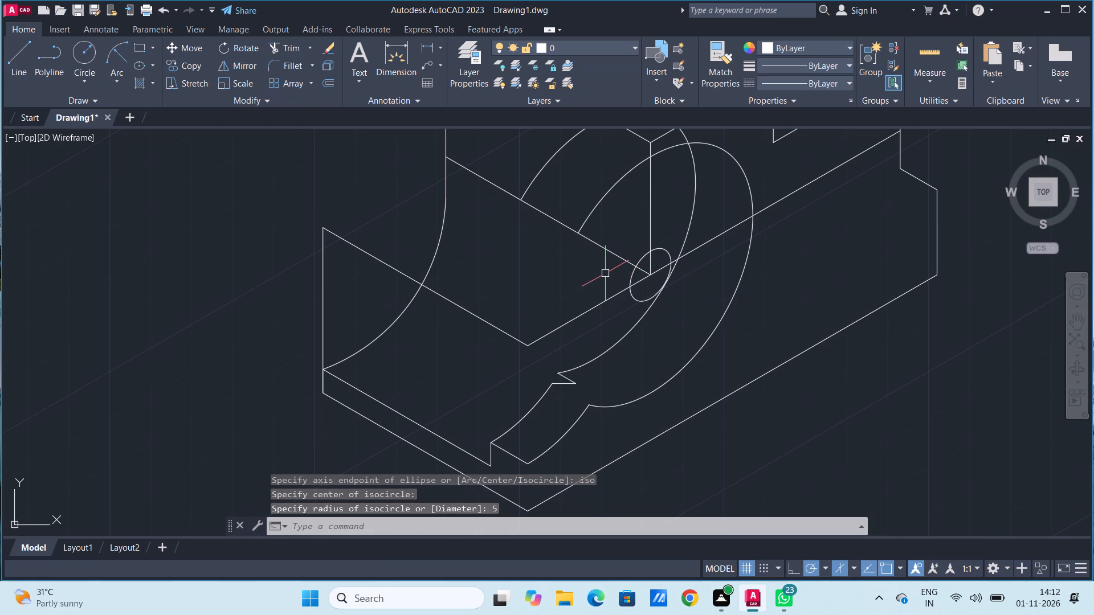
# Copy the radius 5 isocircle from its centre 14 units up and back along the raised block's lower sloping edge.
pyautogui.scroll(4, 605, 273)
pyautogui.scroll(-4, 605, 273)
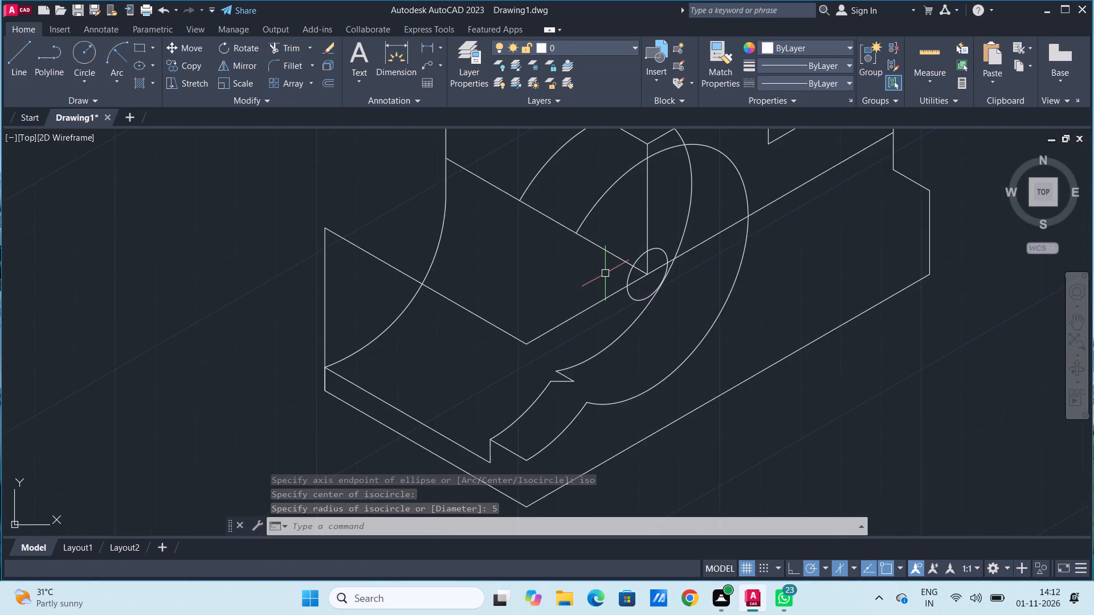
pyautogui.scroll(-2, 605, 273)
pyautogui.moveTo(605, 268); pyautogui.dragTo(620, 319, button='middle')
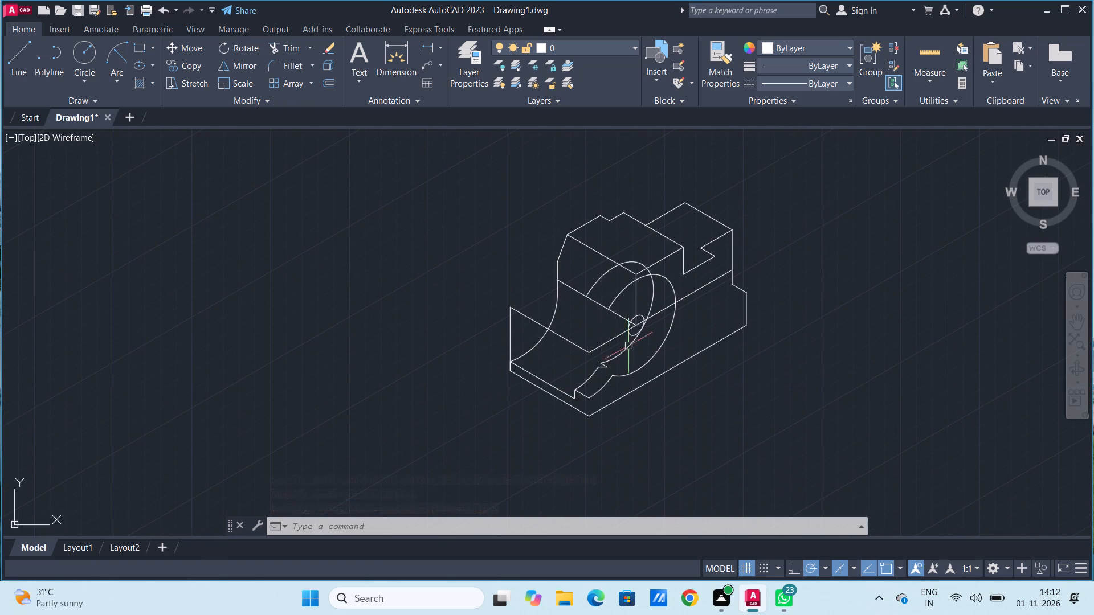
pyautogui.scroll(2, 635, 358)
pyautogui.scroll(-1, 635, 358)
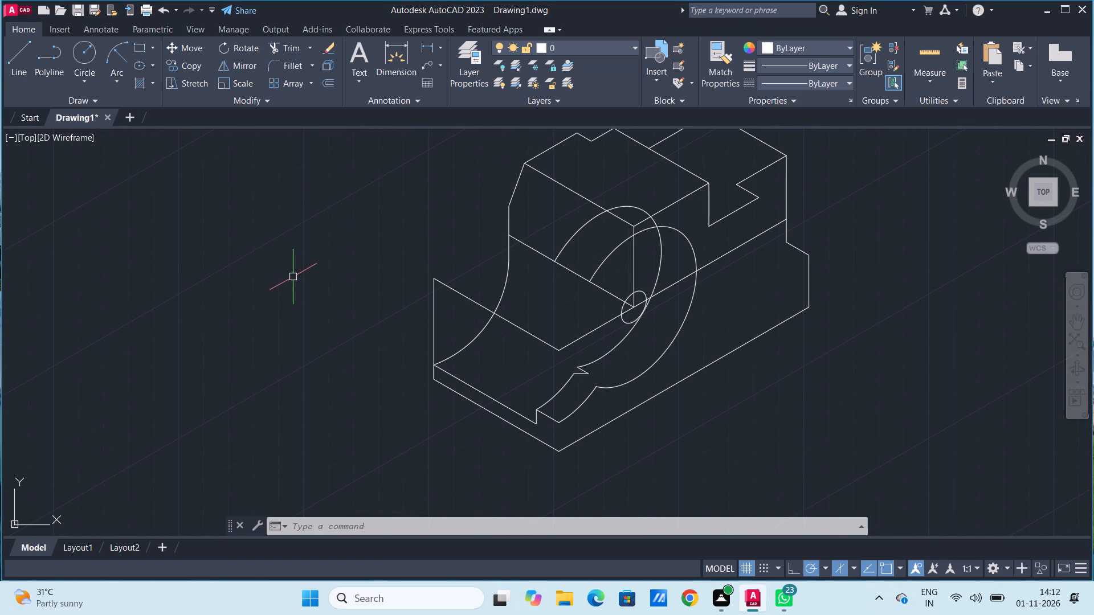
pyautogui.write('co')
pyautogui.press('Return')
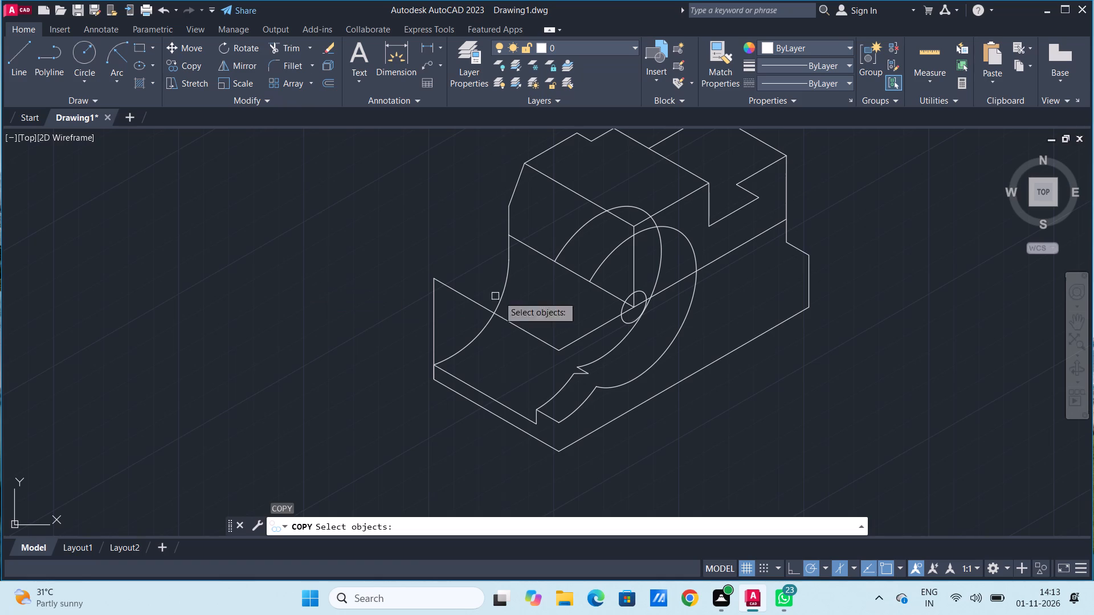
pyautogui.click(627, 294)
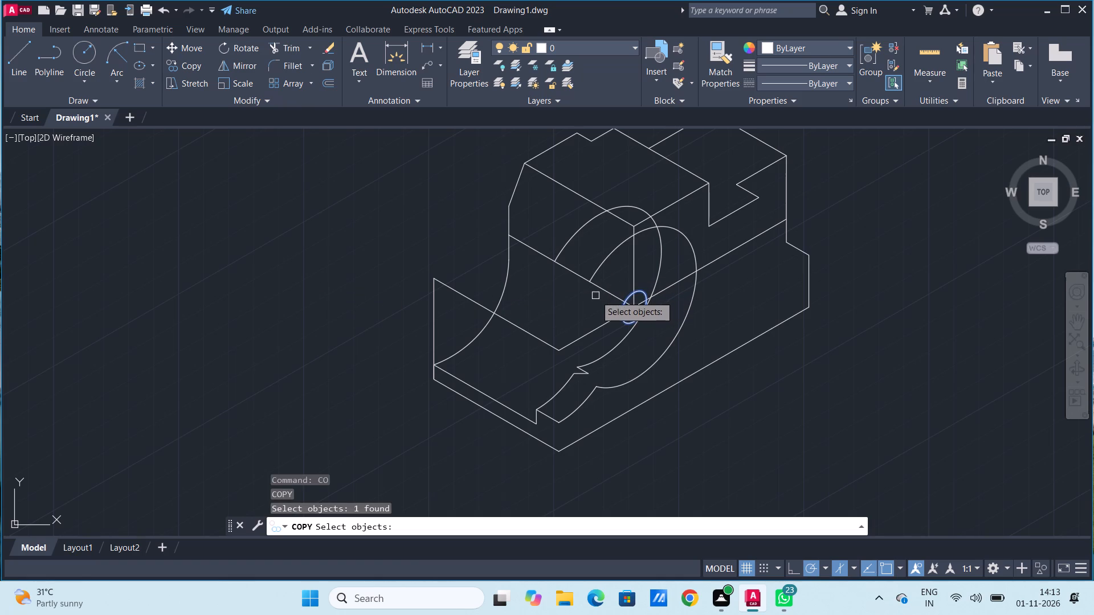
pyautogui.press('Return')
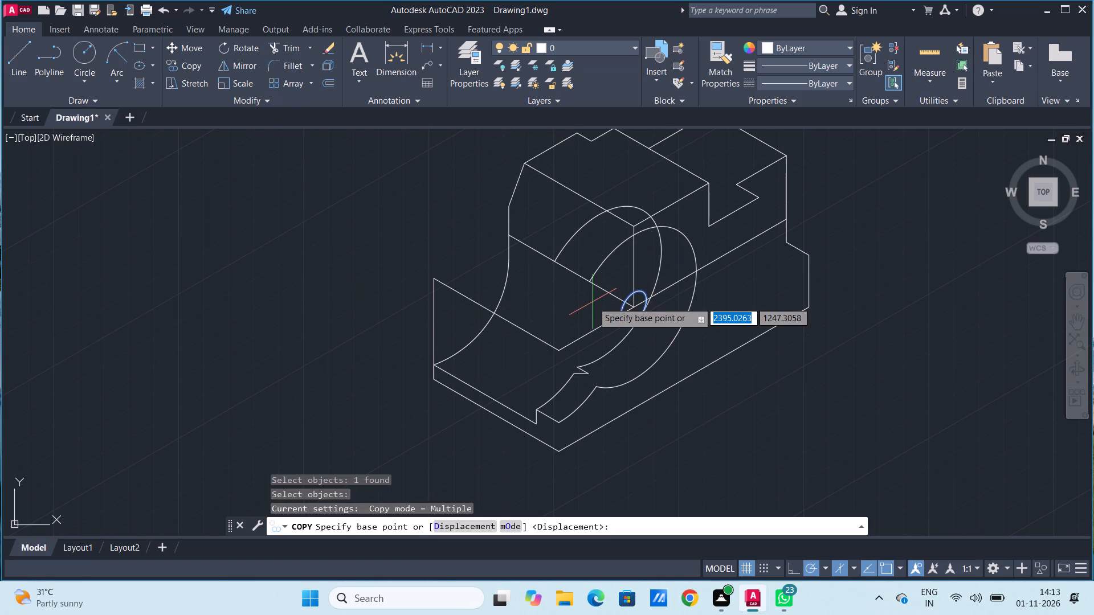
pyautogui.click(635, 306)
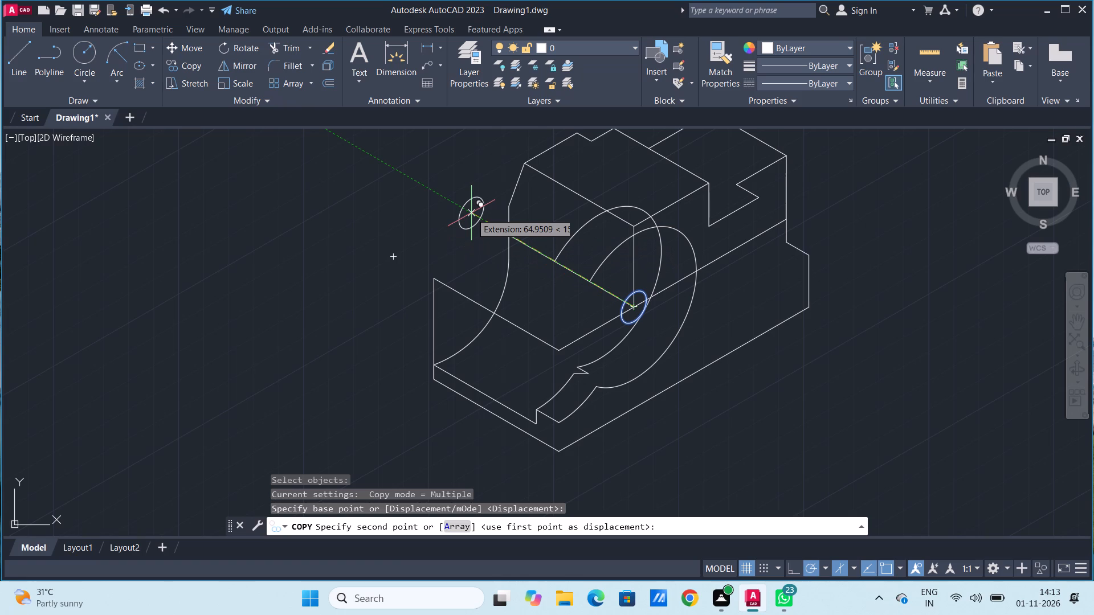
pyautogui.write('14')
pyautogui.press('Return')
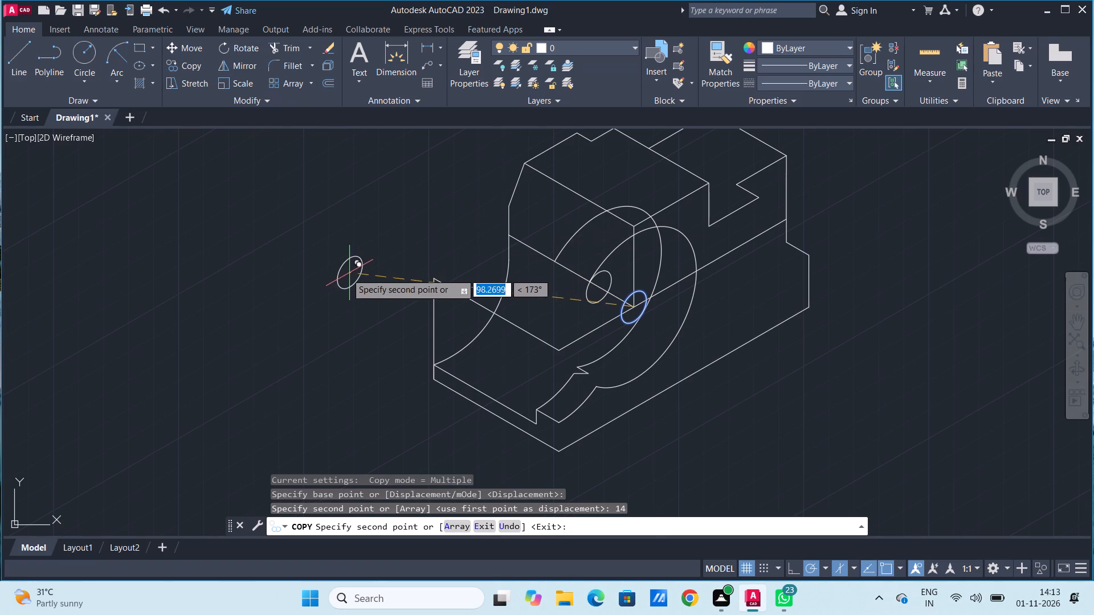
pyautogui.press('space')
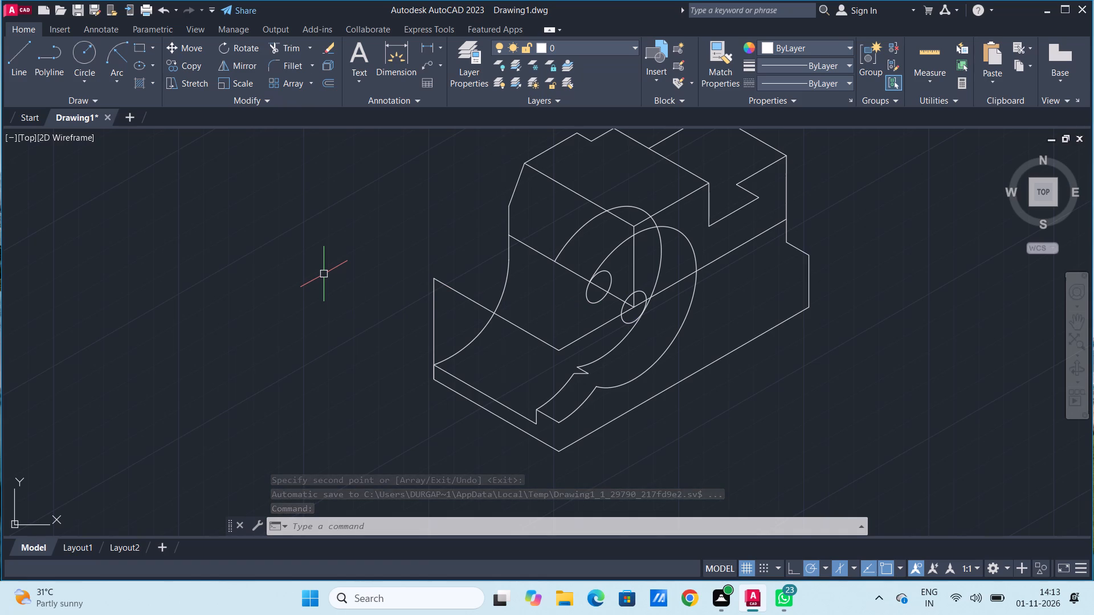
# Draw a radius 10 isocircle concentric with the original radius 5 isocircle at the bottom of the block's front vertical edge.
pyautogui.write('ell')
pyautogui.press('Return')
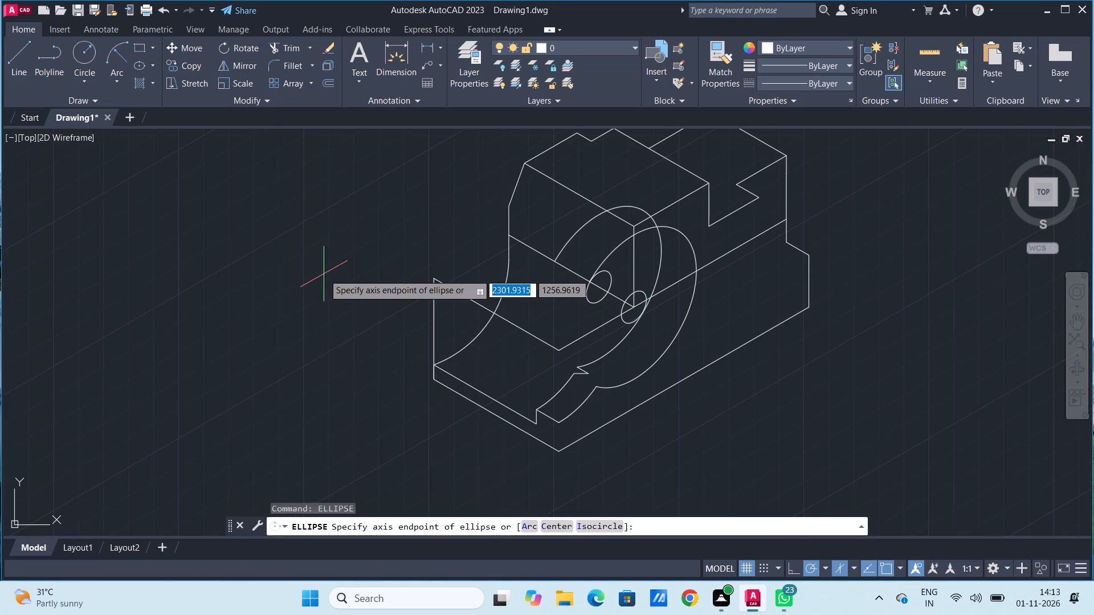
pyautogui.write('iso')
pyautogui.press('Return')
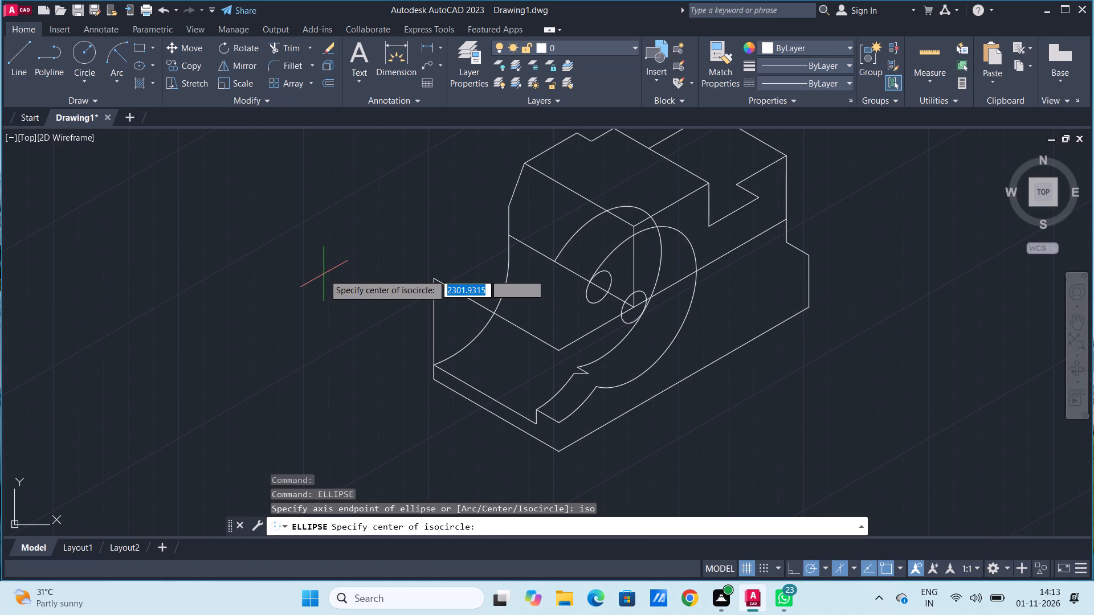
pyautogui.click(632, 307)
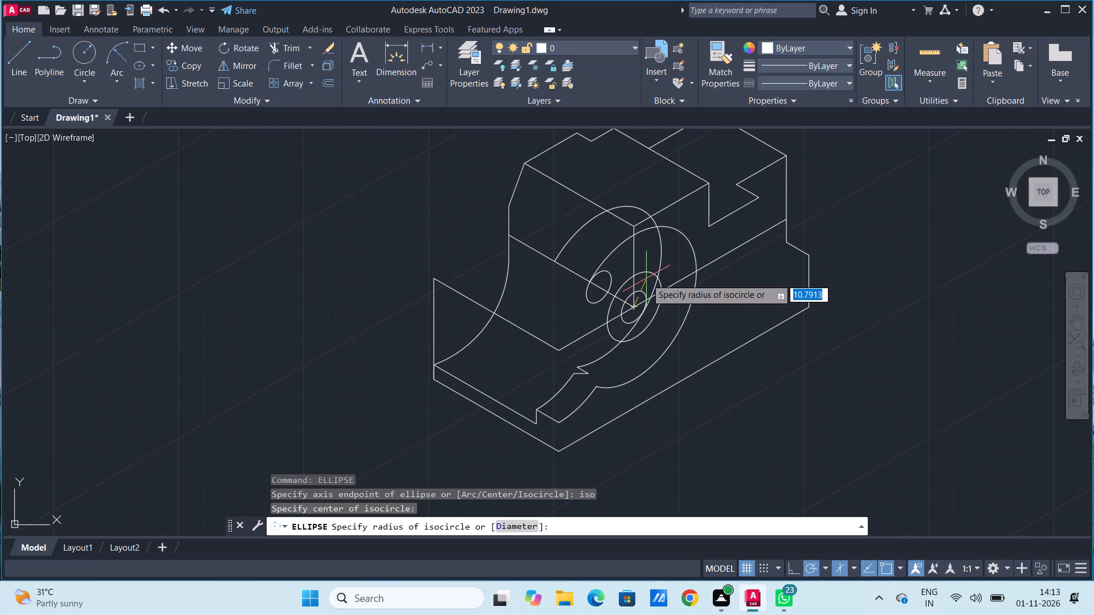
pyautogui.write('10')
pyautogui.press('Return')
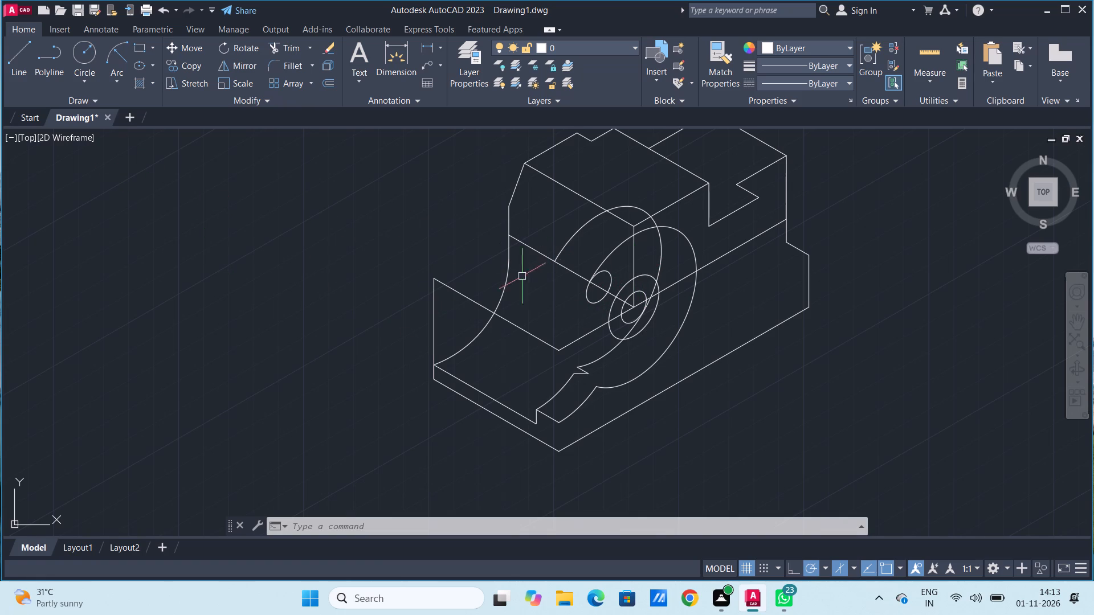
# Copy the radius 10 isocircle from its centre 14 units up and back along the raised block's lower sloping edge.
pyautogui.press('c')
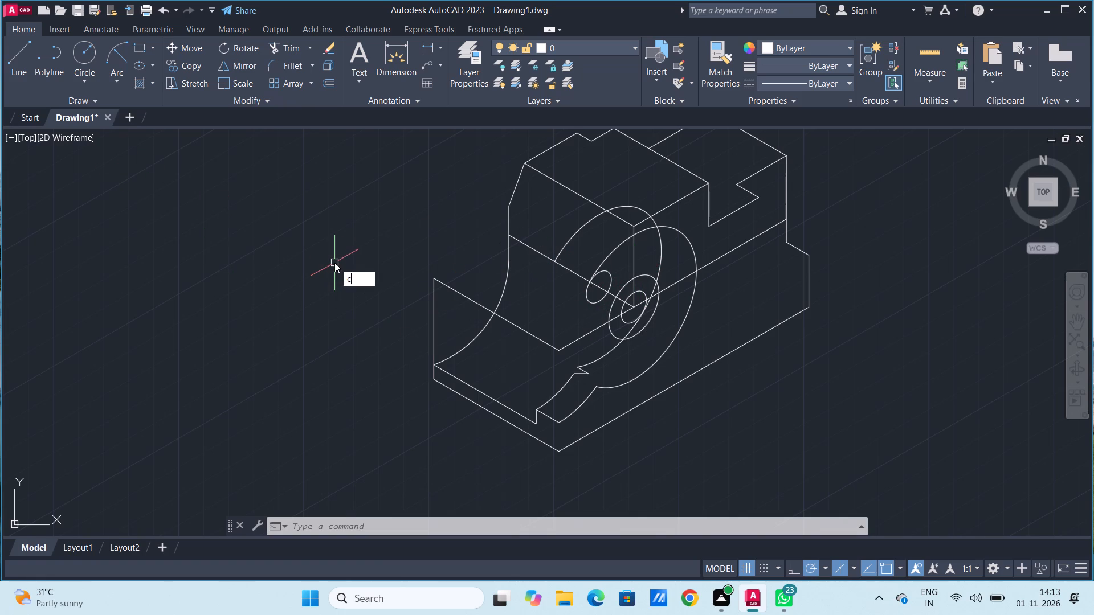
pyautogui.press('o')
pyautogui.press('Return')
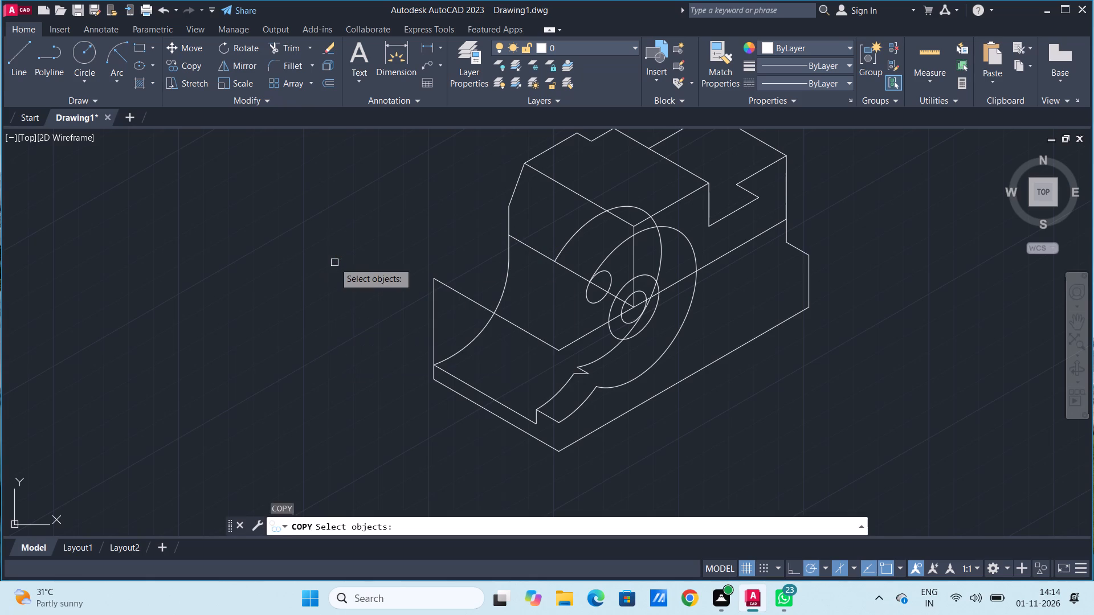
pyautogui.click(650, 276)
pyautogui.press('Return')
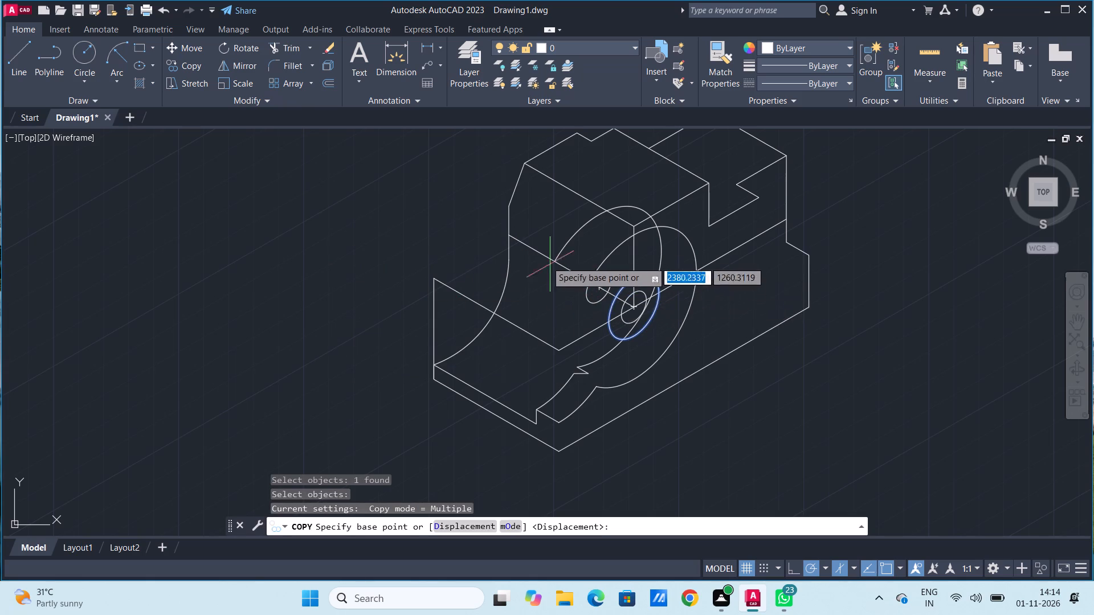
pyautogui.click(638, 306)
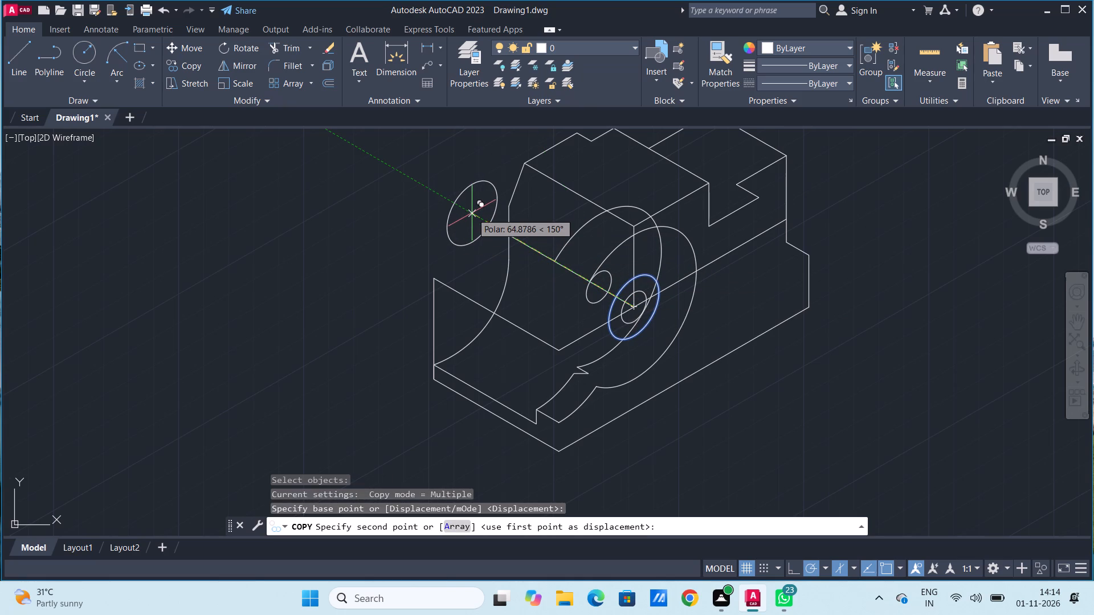
pyautogui.write('14')
pyautogui.press('Return')
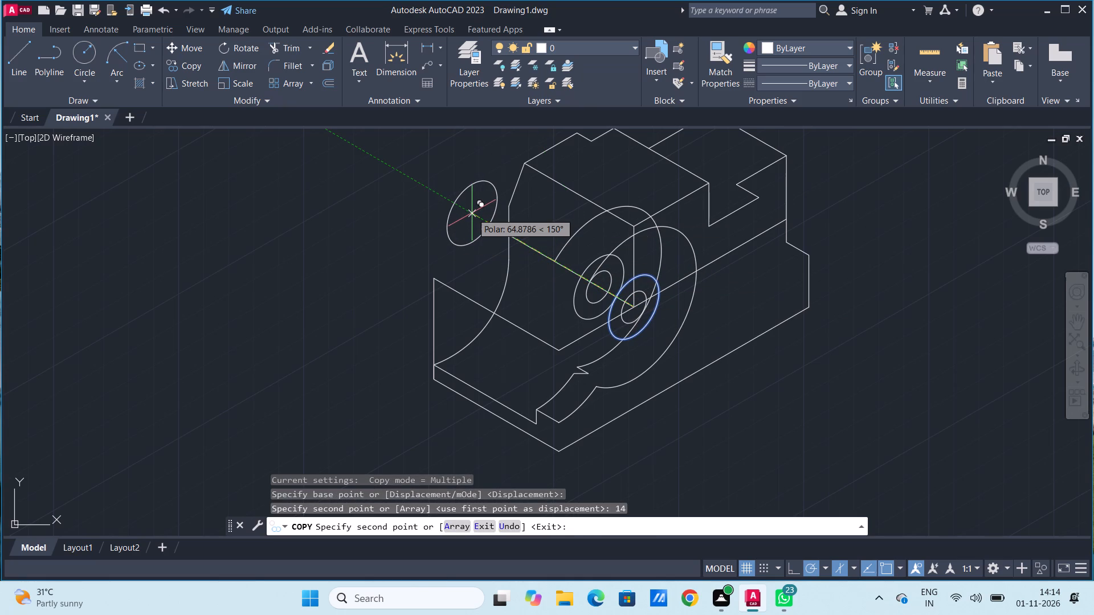
pyautogui.press('space')
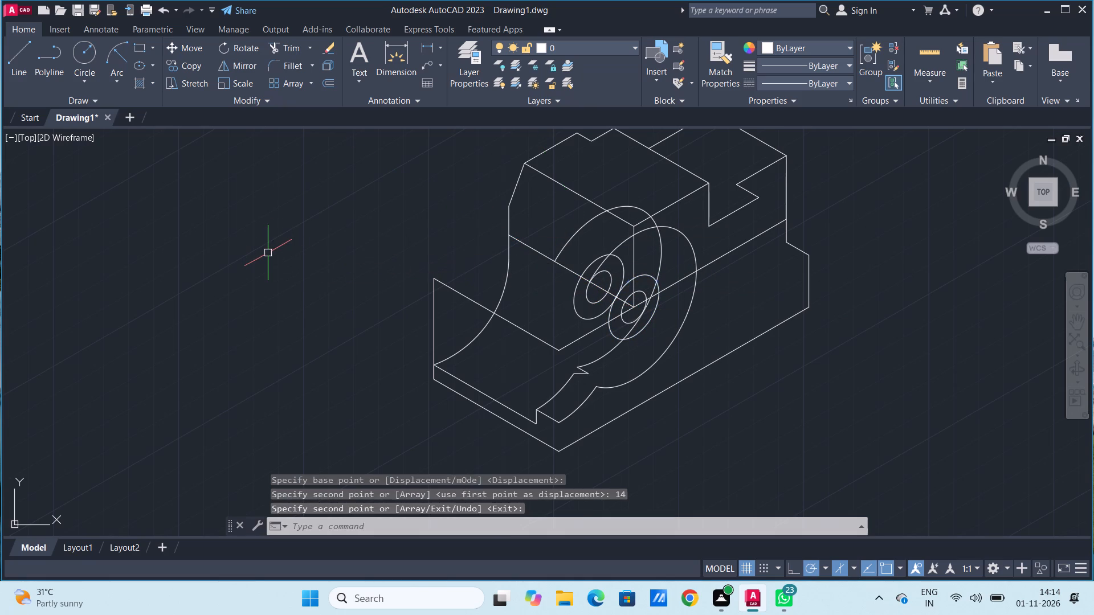
# Erase the original radius 10 isocircle centred on the bottom end of the raised block's front vertical edge.
pyautogui.scroll(-2, 601, 313)
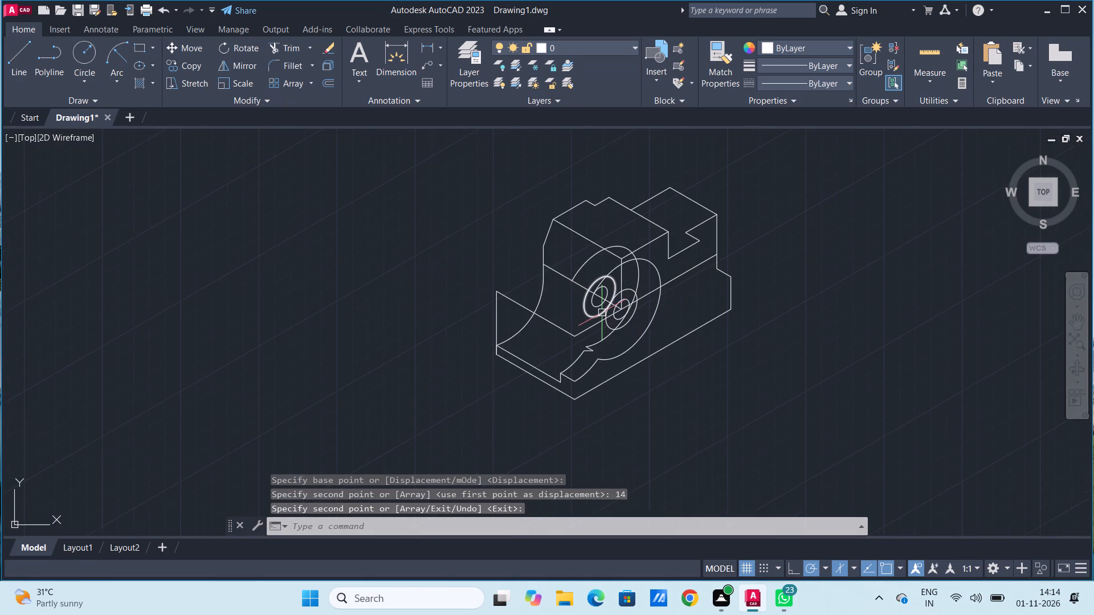
pyautogui.scroll(5, 602, 313)
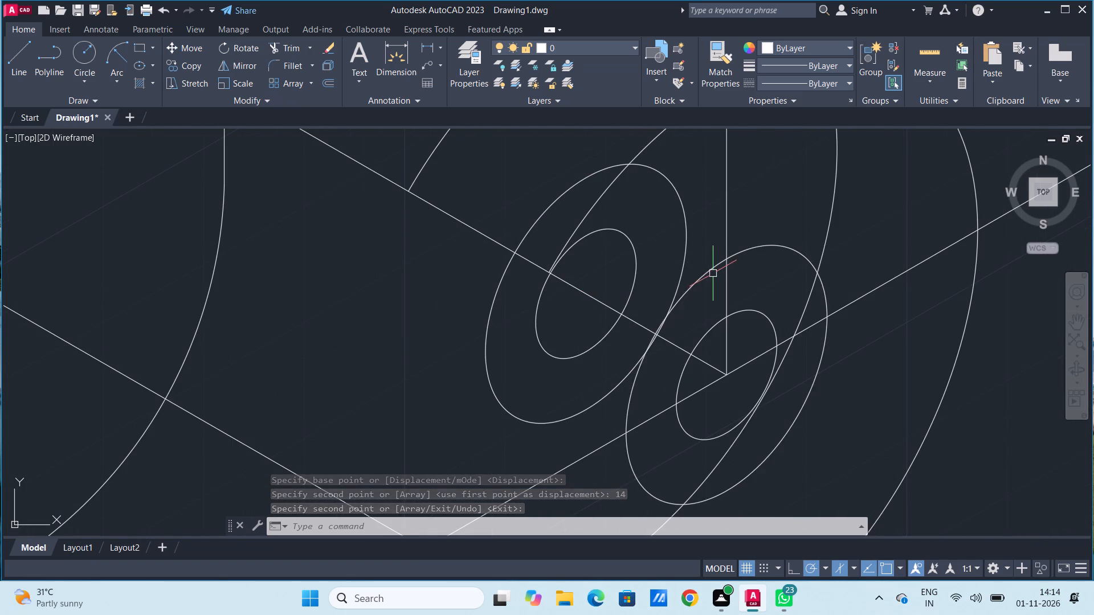
pyautogui.click(710, 272)
pyautogui.rightClick(758, 183)
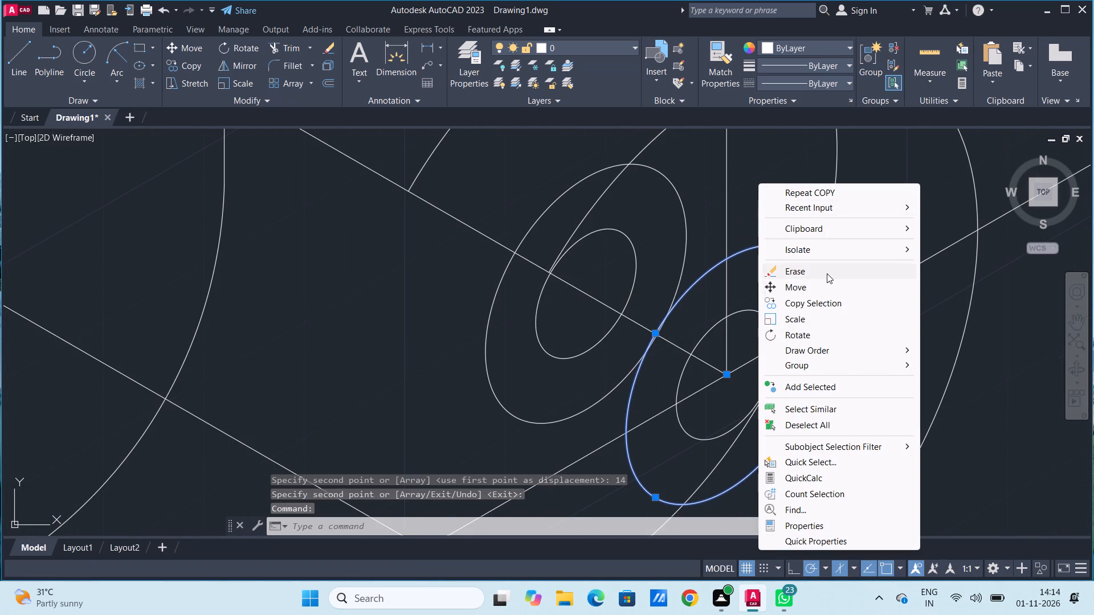
pyautogui.click(827, 273)
# Copy the remaining radius 10 isocircle from its centre 5 units down and forward along the block's lower sloping edge.
pyautogui.scroll(5, 753, 267)
pyautogui.scroll(-7, 687, 338)
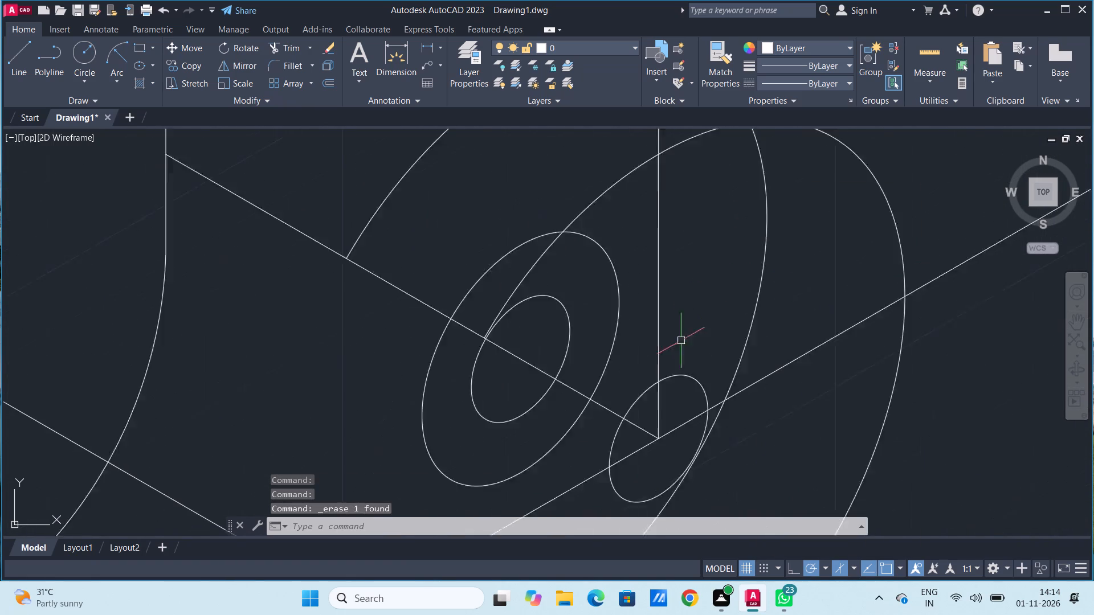
pyautogui.scroll(-2, 681, 342)
pyautogui.scroll(3, 667, 362)
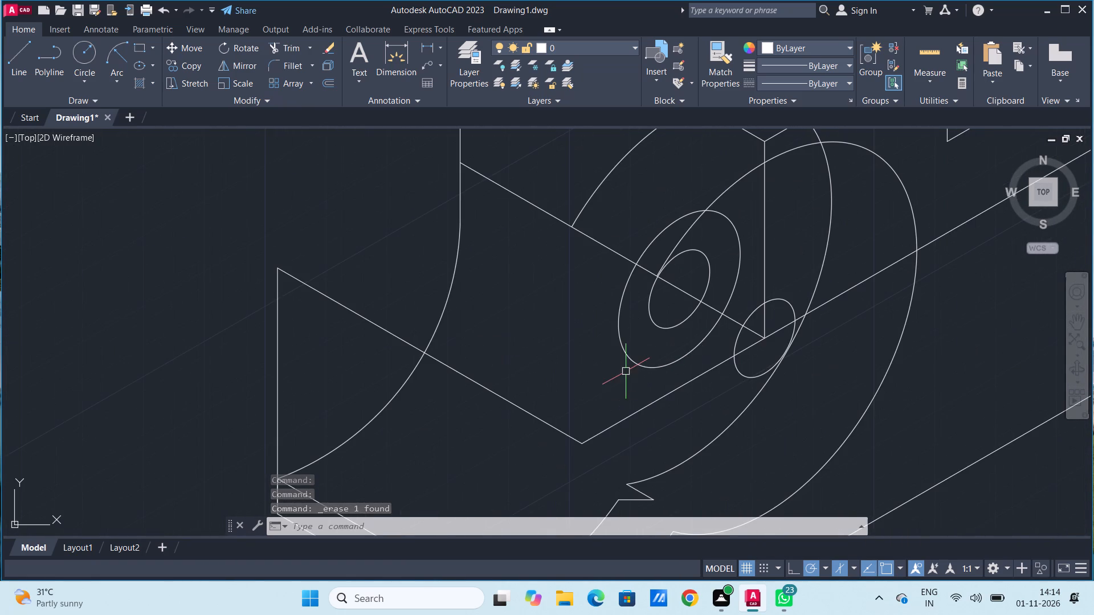
pyautogui.write('co')
pyautogui.press('space')
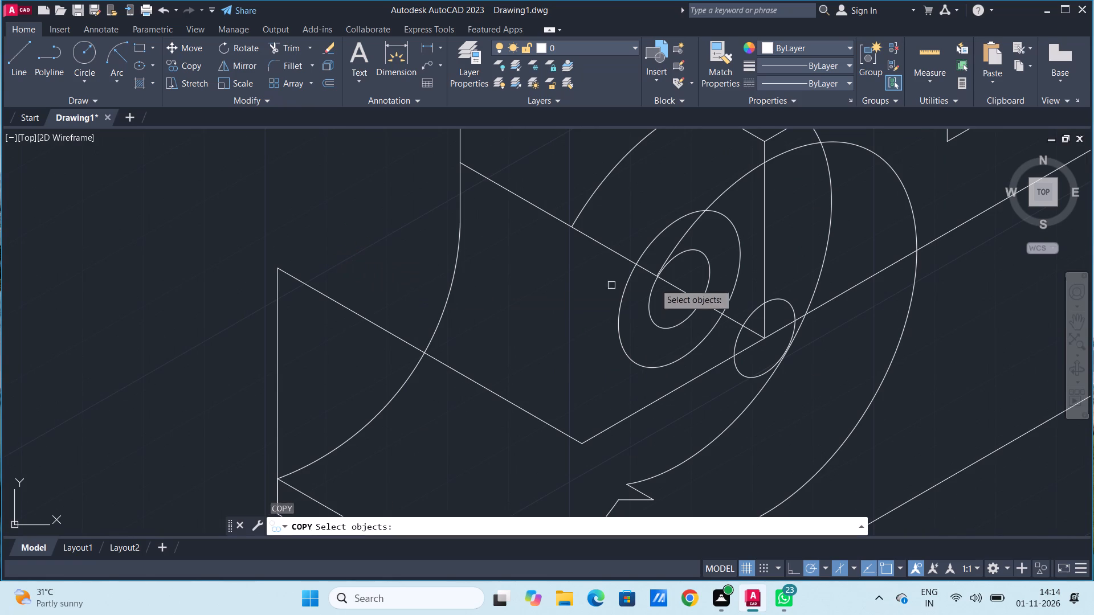
pyautogui.click(622, 301)
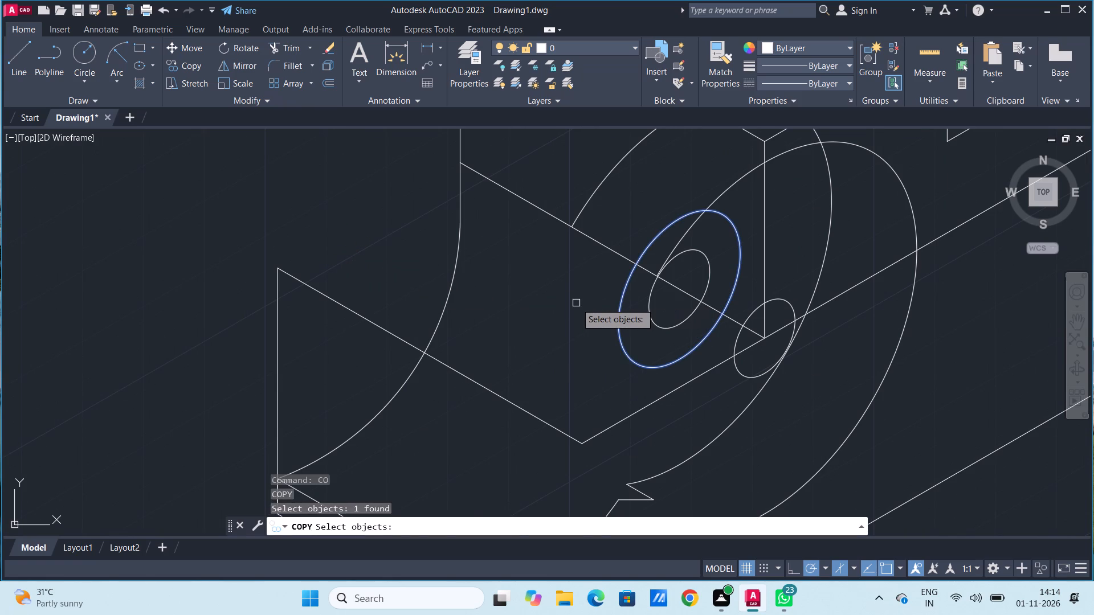
pyautogui.press('Return')
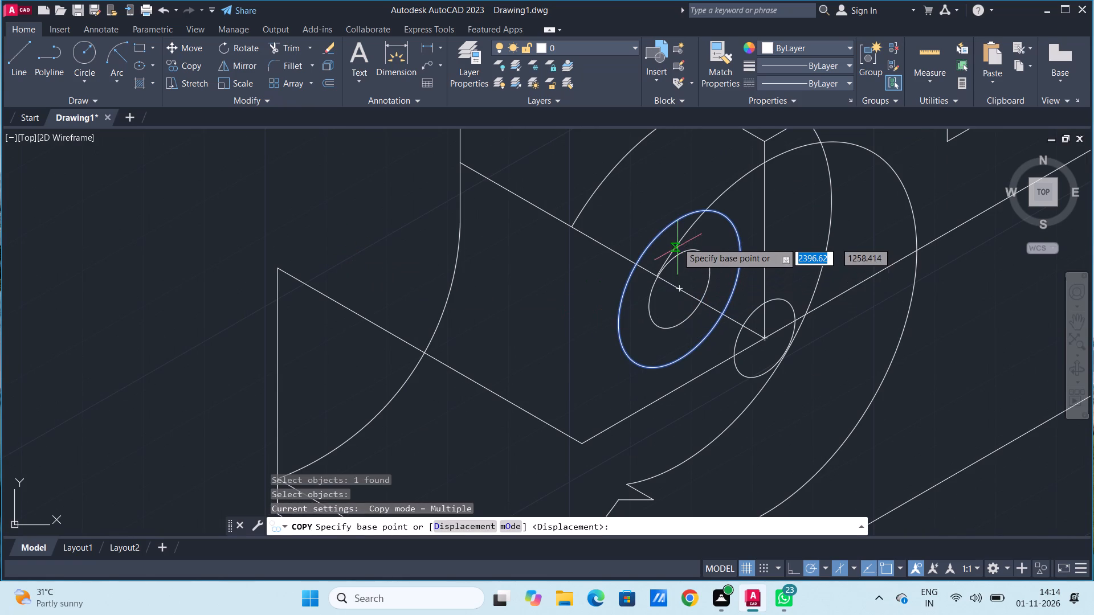
pyautogui.click(678, 286)
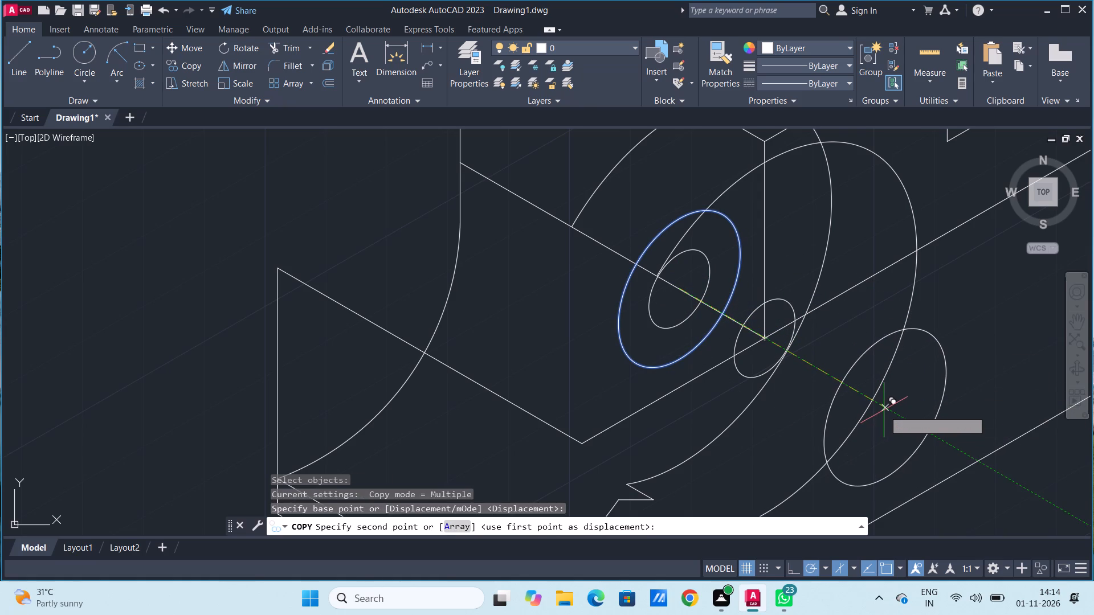
pyautogui.press('5')
pyautogui.press('Return')
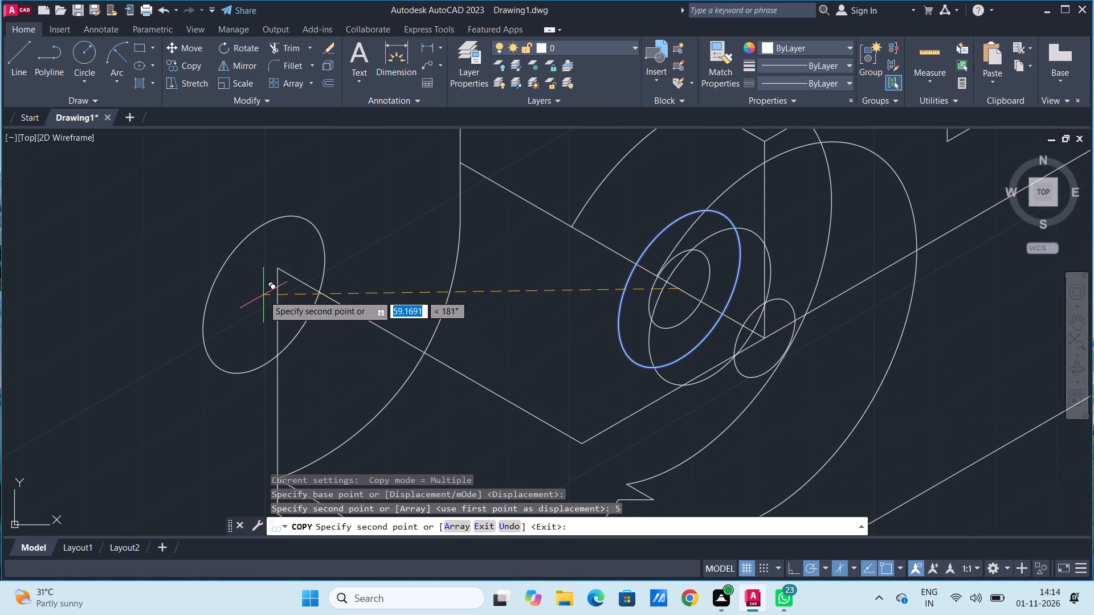
pyautogui.press('space')
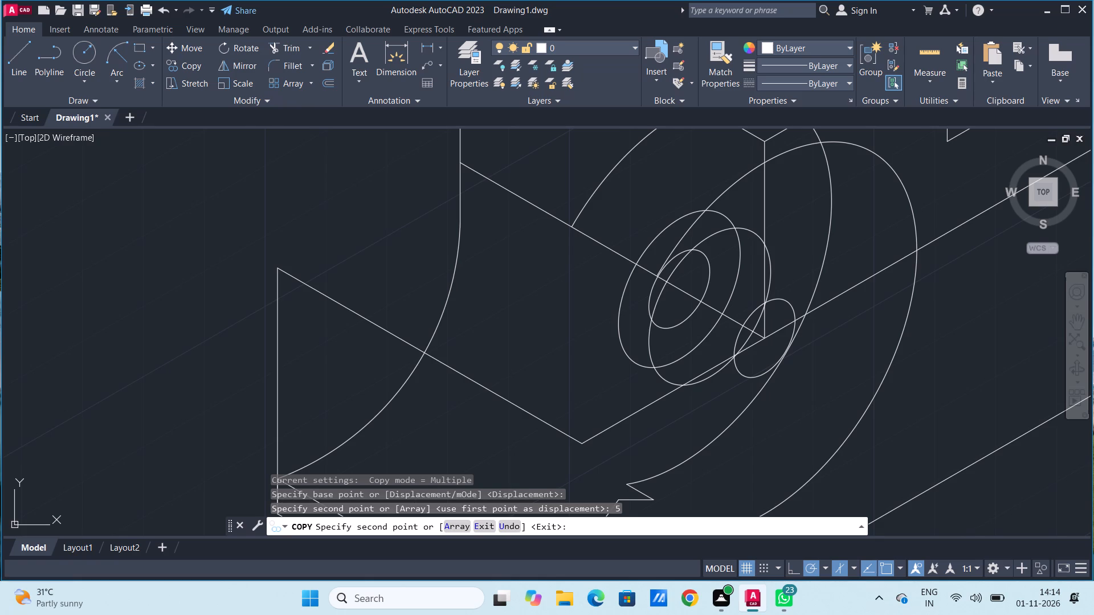
# Draw a line 2 units straight down from the top end of the raised block's front vertical edge.
pyautogui.scroll(3, 297, 266)
pyautogui.scroll(-5, 301, 270)
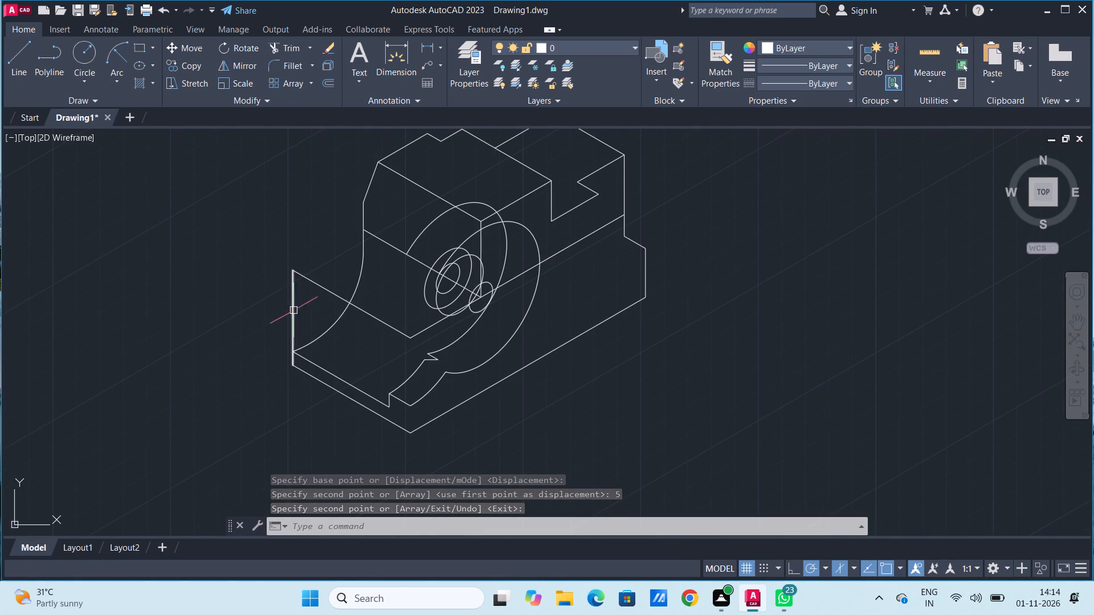
pyautogui.scroll(2, 254, 301)
pyautogui.scroll(-2, 313, 281)
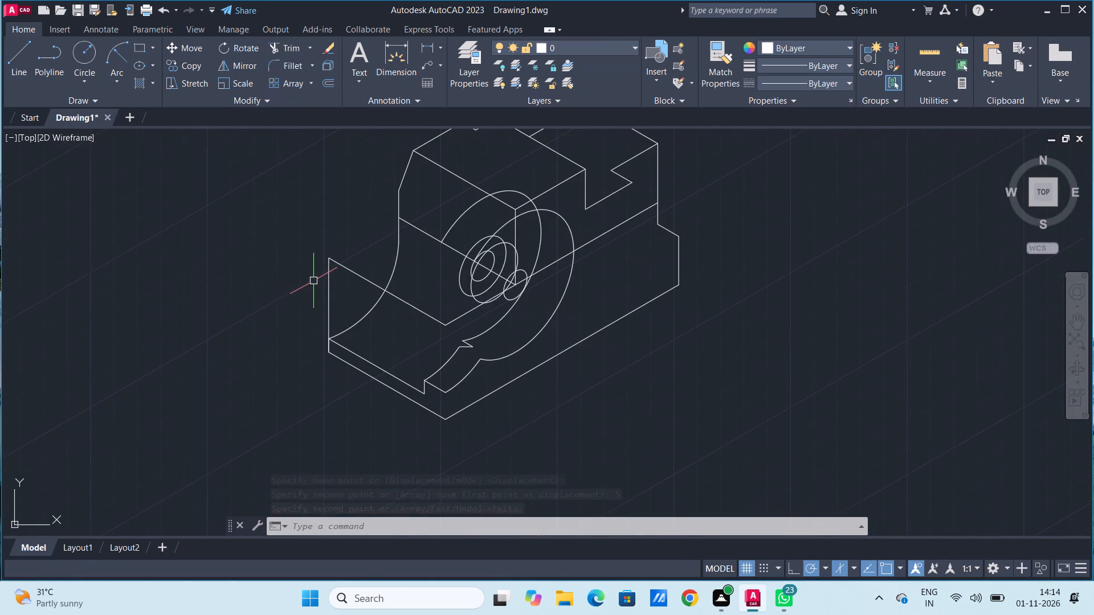
pyautogui.moveTo(317, 228); pyautogui.dragTo(508, 274, button='middle')
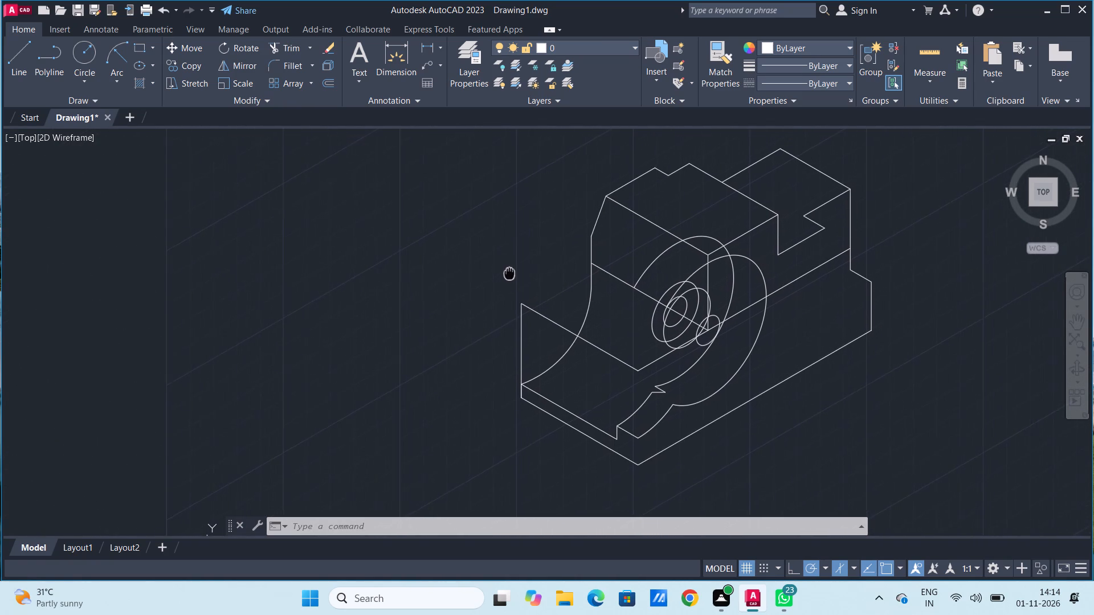
pyautogui.moveTo(508, 274); pyautogui.dragTo(499, 277, button='middle')
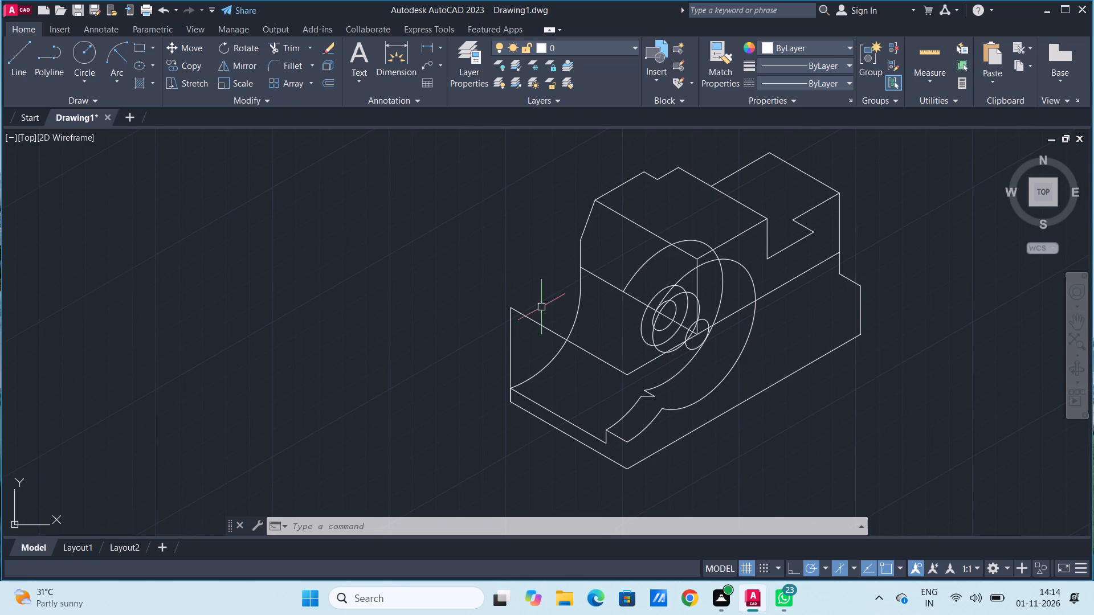
pyautogui.scroll(1, 693, 341)
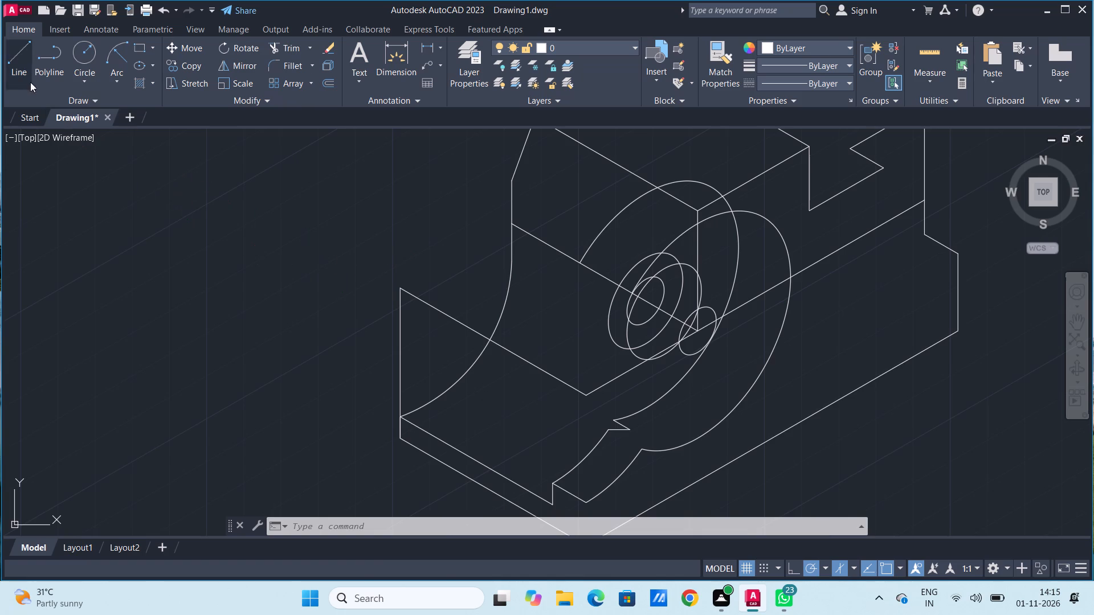
pyautogui.click(28, 66)
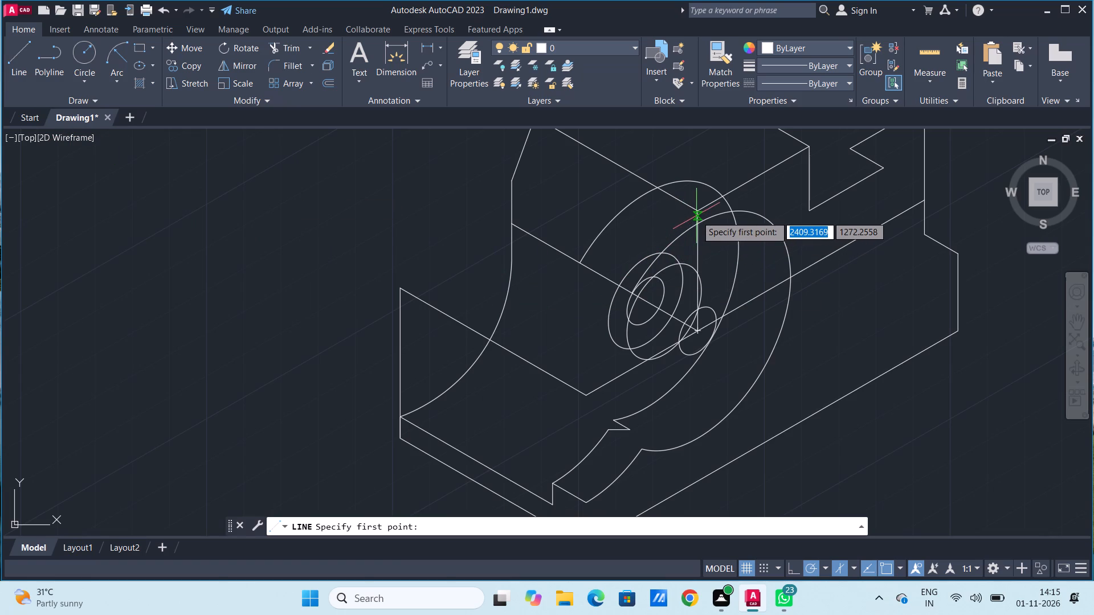
pyautogui.scroll(-3, 696, 216)
pyautogui.scroll(6, 689, 217)
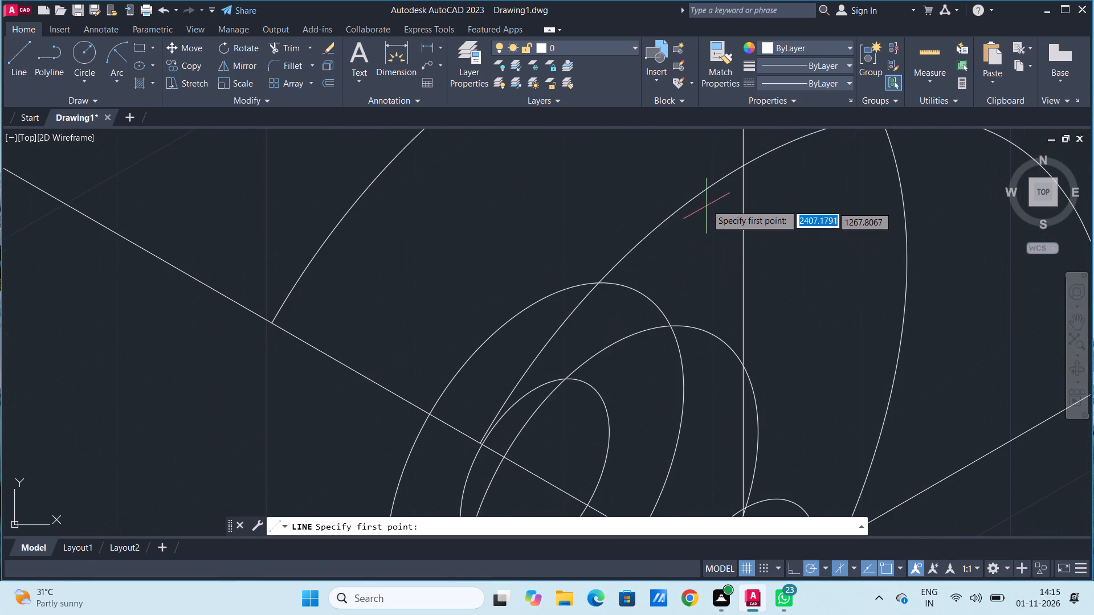
pyautogui.scroll(-3, 706, 200)
pyautogui.moveTo(706, 201); pyautogui.dragTo(729, 335, button='middle')
pyautogui.scroll(1, 737, 338)
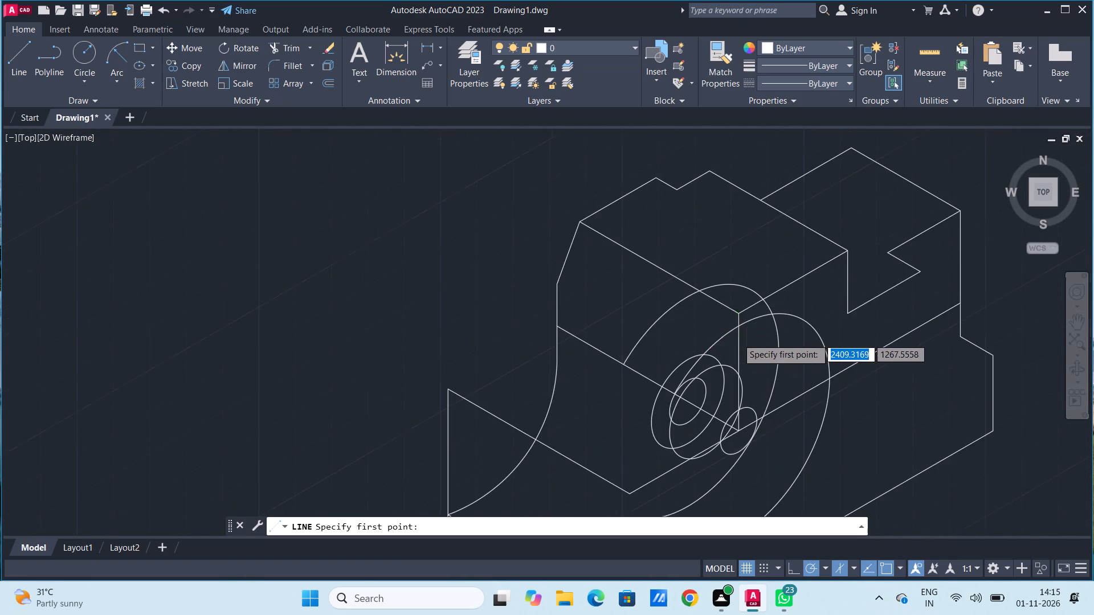
pyautogui.scroll(1, 737, 338)
pyautogui.click(737, 276)
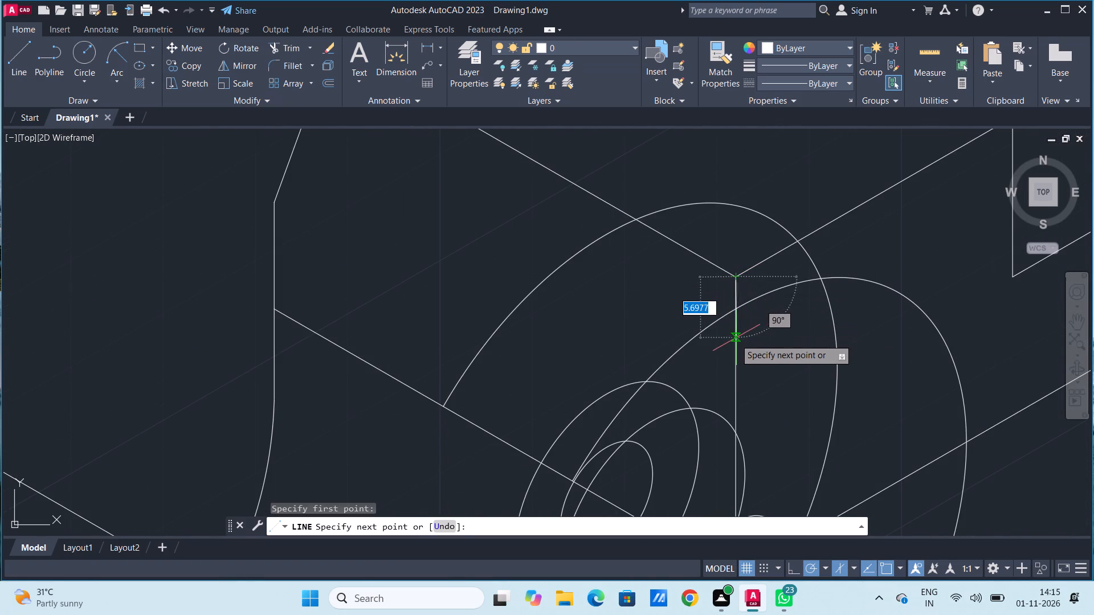
pyautogui.scroll(6, 734, 342)
pyautogui.scroll(-5, 734, 342)
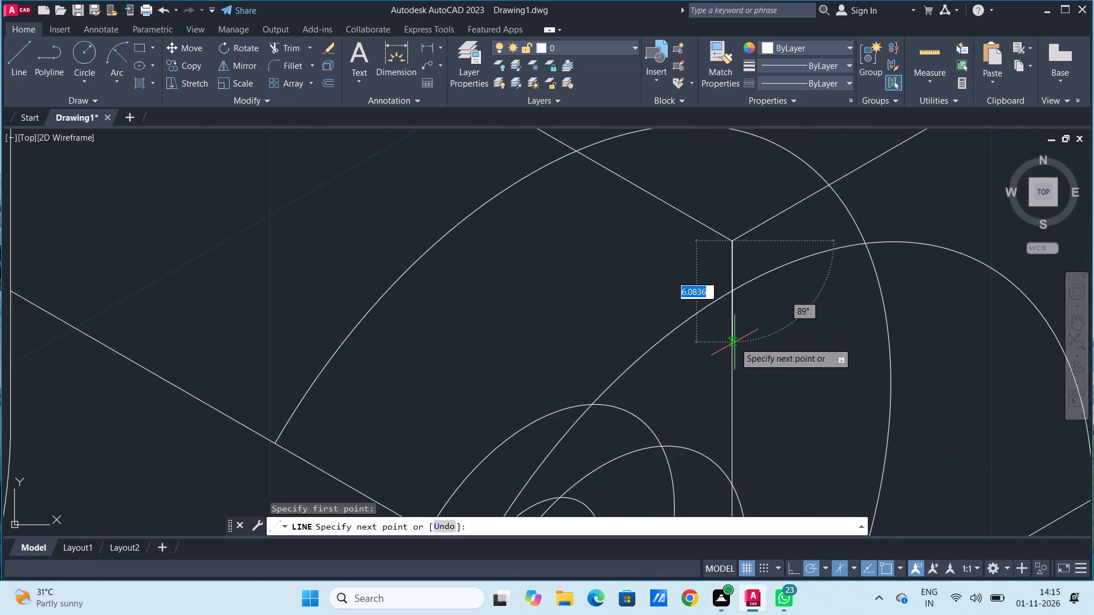
pyautogui.scroll(-5, 734, 342)
pyautogui.moveTo(736, 380); pyautogui.dragTo(756, 284, button='middle')
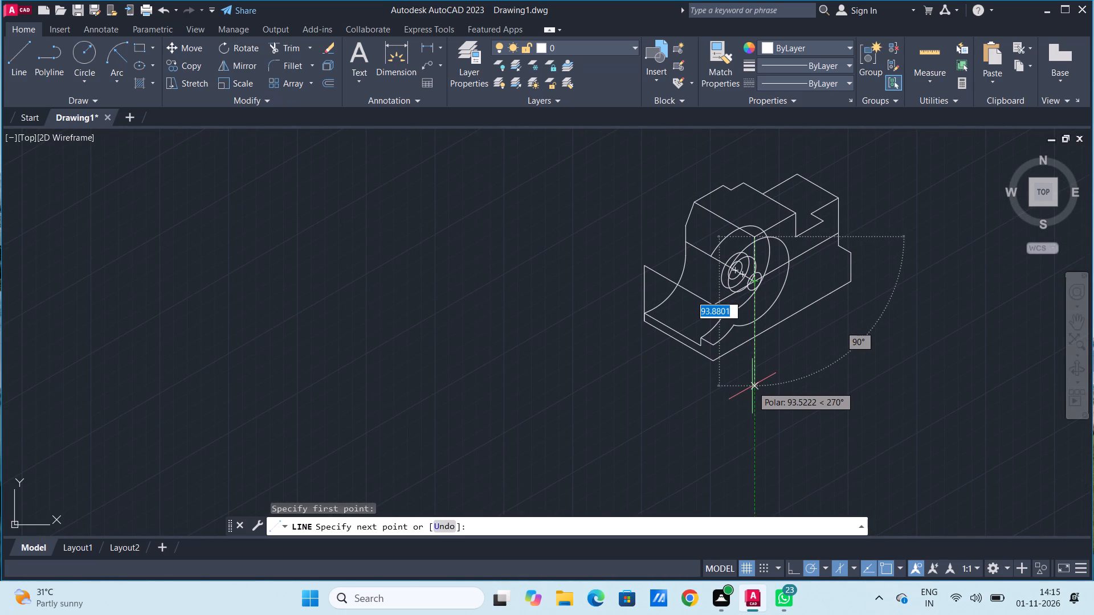
pyautogui.press('2')
pyautogui.press('Return')
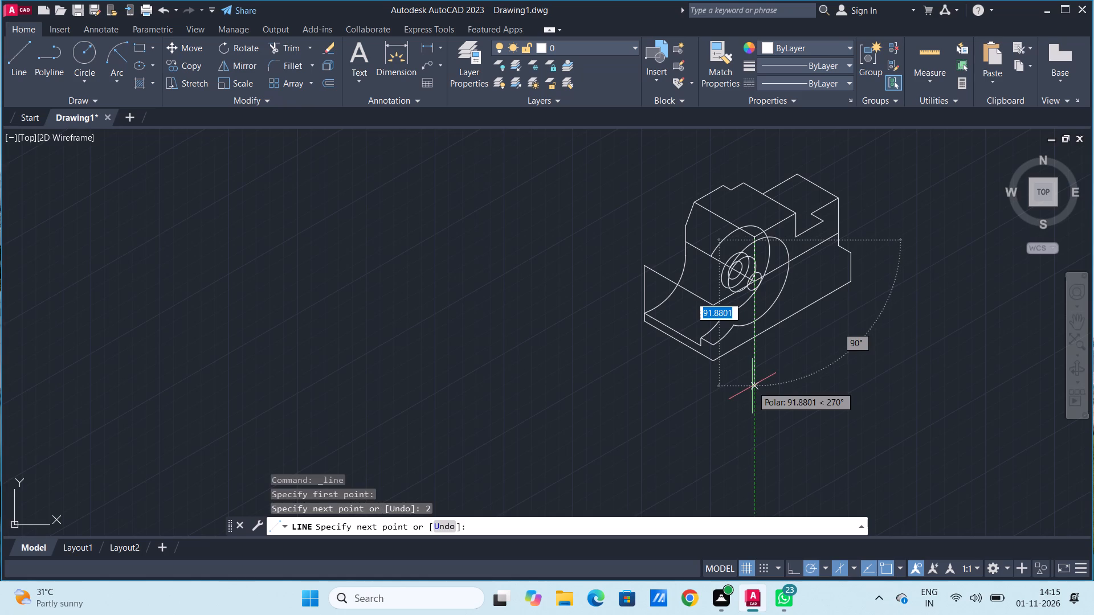
# Continue the line from the 2-unit segment's lower end 14 units up and back, parallel to the raised block's top front edge.
pyautogui.scroll(-3, 648, 217)
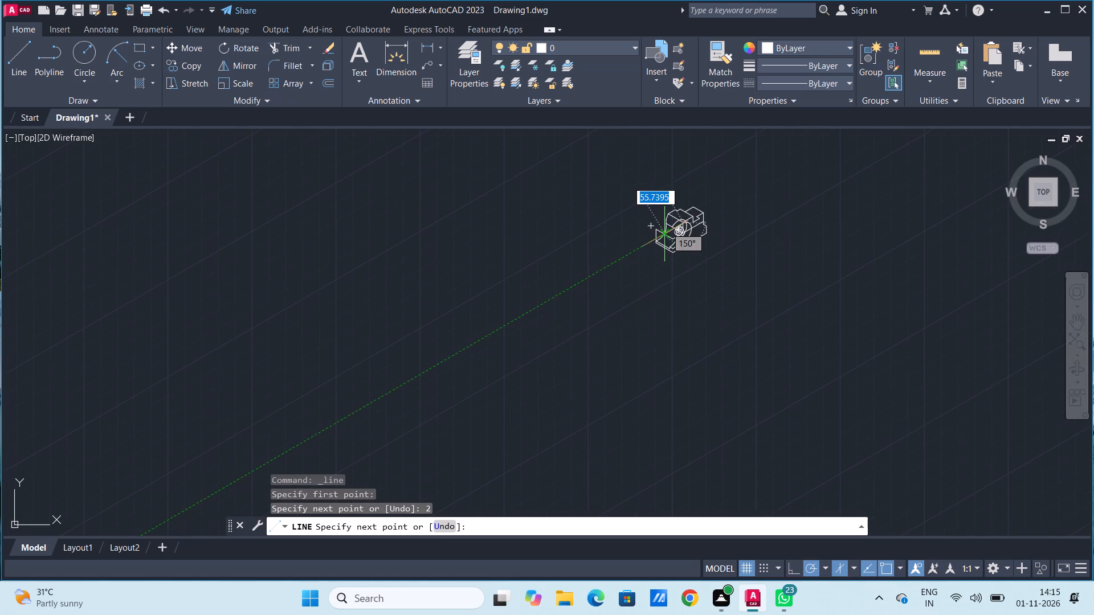
pyautogui.scroll(4, 654, 230)
pyautogui.moveTo(832, 158); pyautogui.dragTo(847, 257, button='middle')
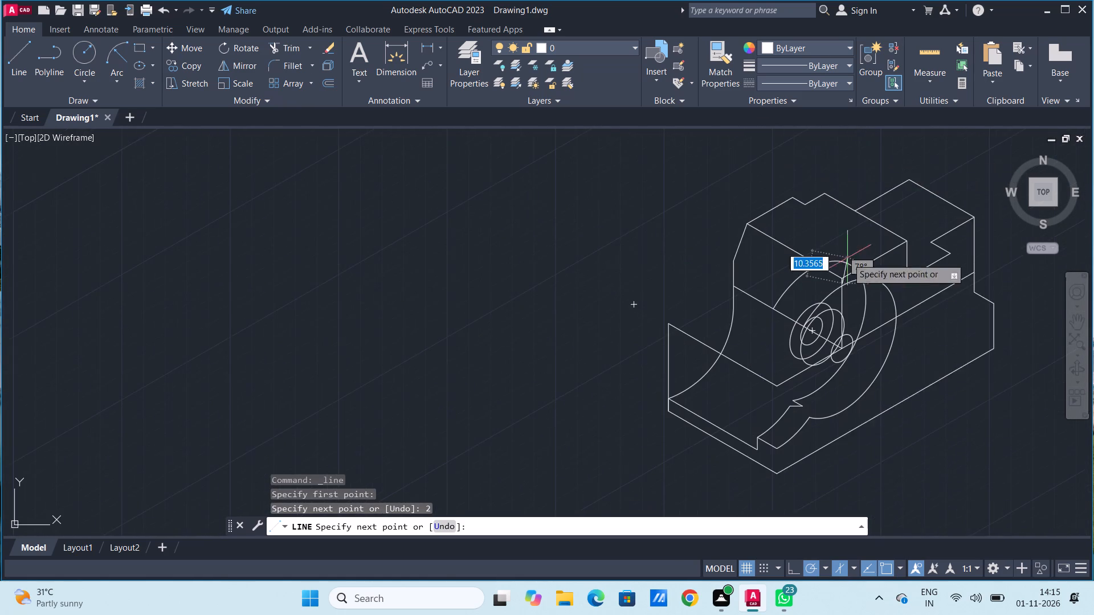
pyautogui.scroll(4, 841, 305)
pyautogui.scroll(1, 713, 205)
pyautogui.moveTo(713, 205); pyautogui.dragTo(758, 398, button='middle')
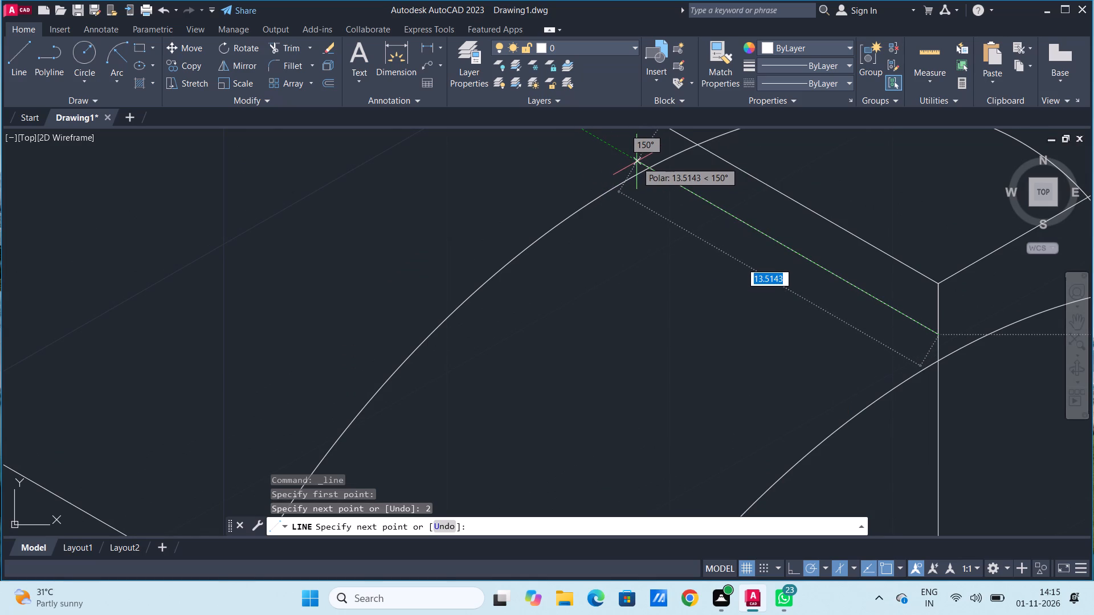
pyautogui.write('14')
pyautogui.press('Return')
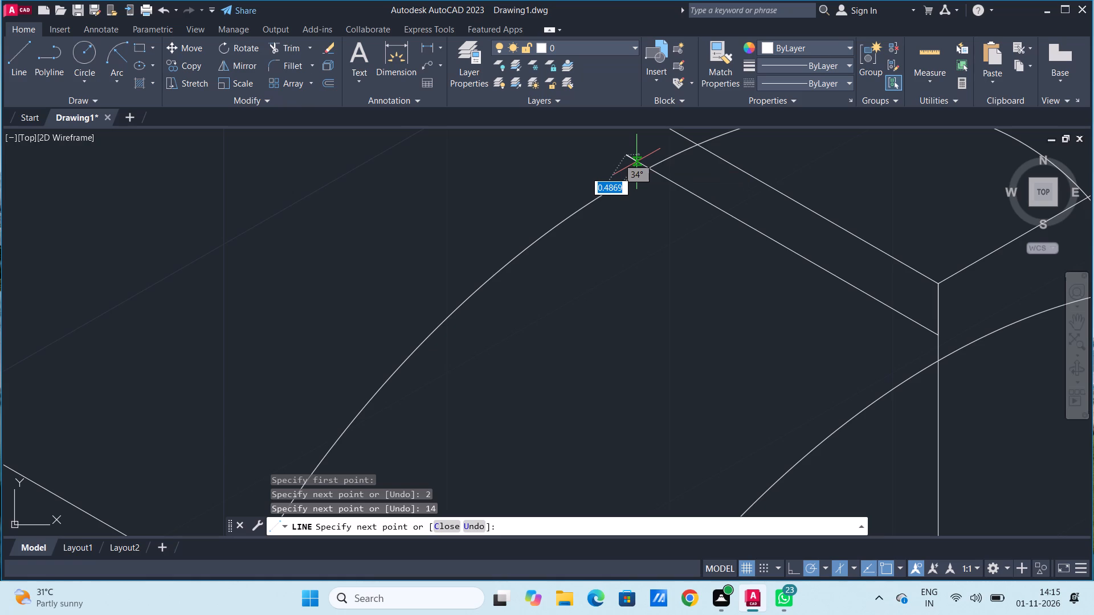
pyautogui.scroll(2, 589, 215)
pyautogui.scroll(-3, 589, 215)
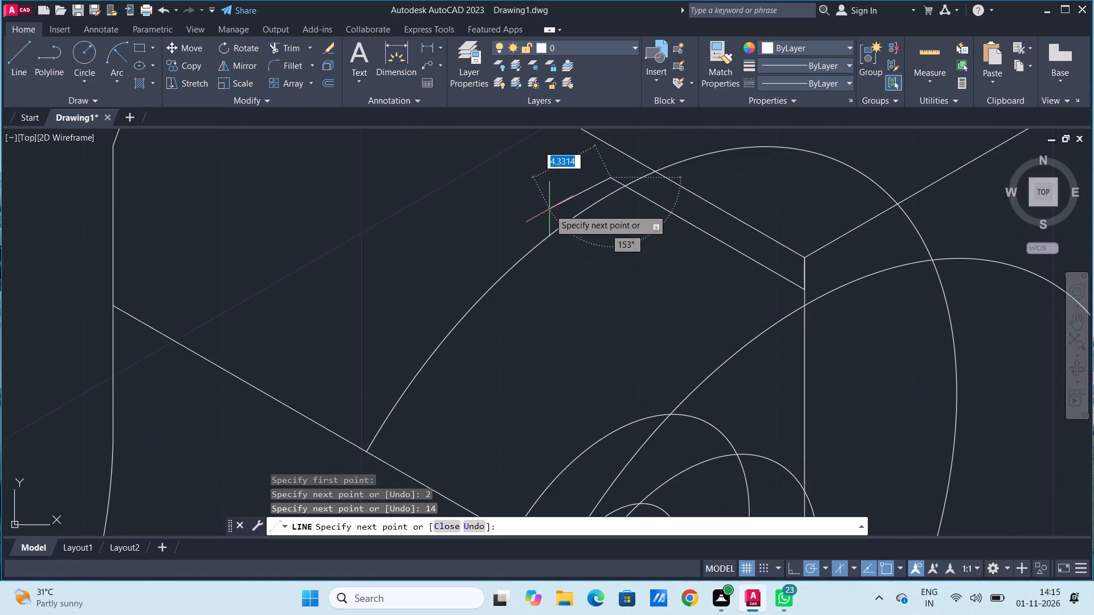
pyautogui.scroll(-3, 549, 209)
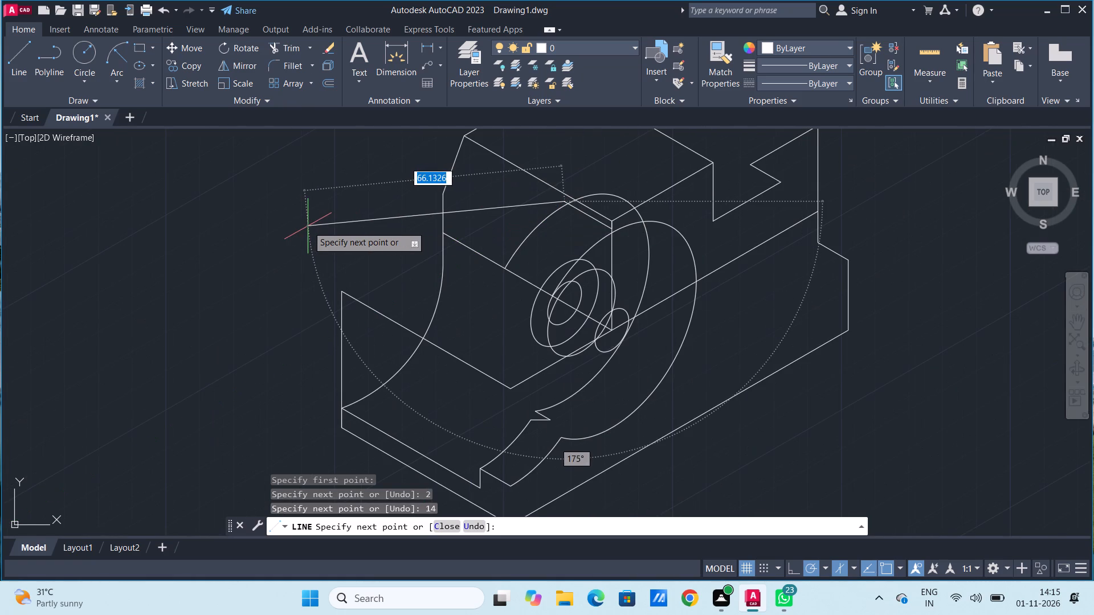
pyautogui.press('space')
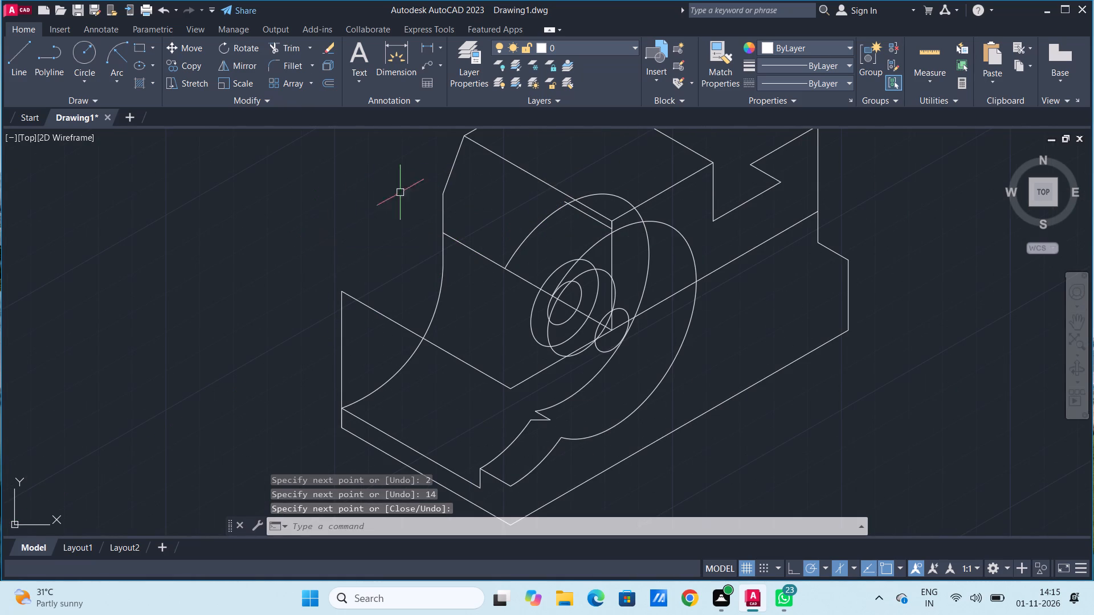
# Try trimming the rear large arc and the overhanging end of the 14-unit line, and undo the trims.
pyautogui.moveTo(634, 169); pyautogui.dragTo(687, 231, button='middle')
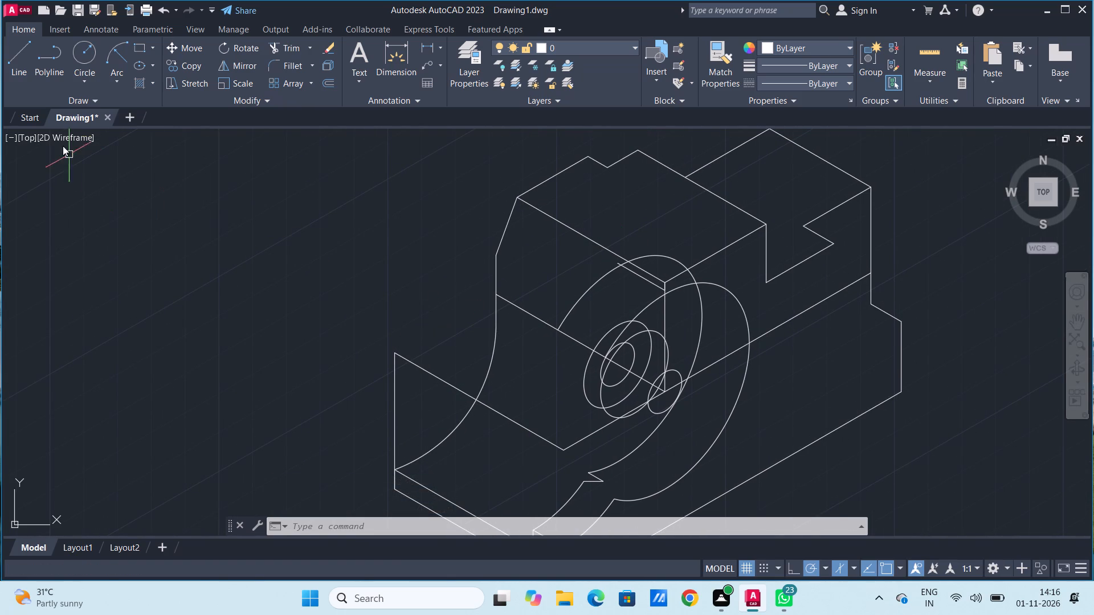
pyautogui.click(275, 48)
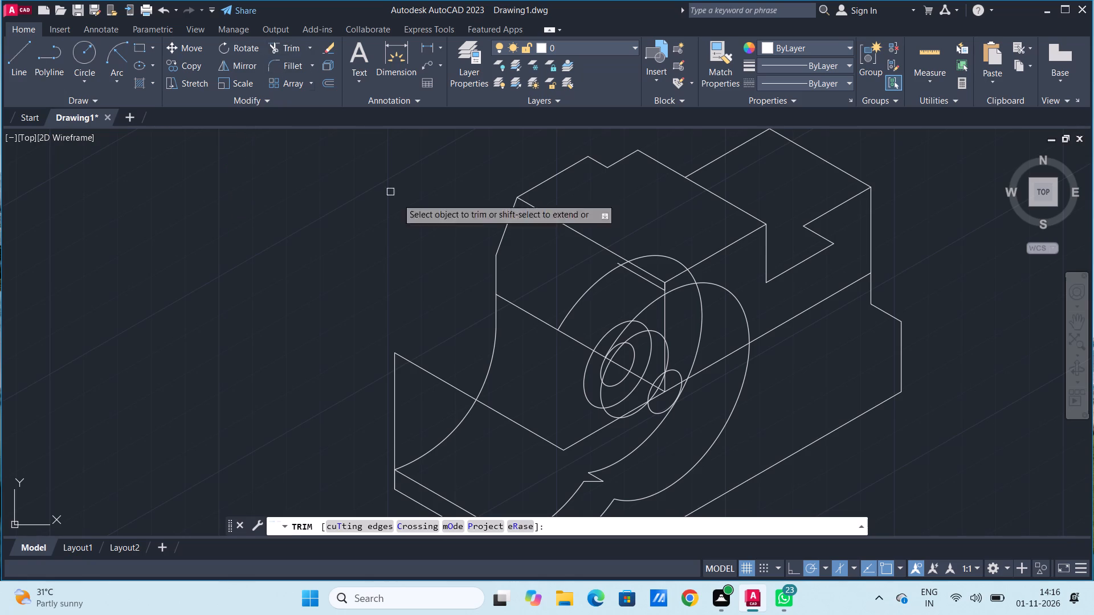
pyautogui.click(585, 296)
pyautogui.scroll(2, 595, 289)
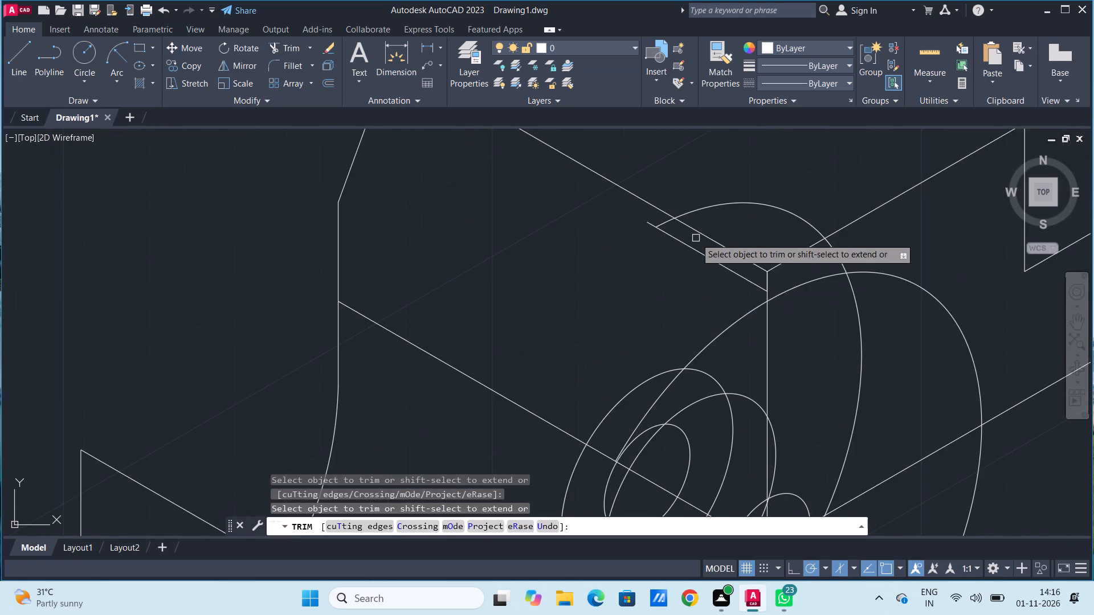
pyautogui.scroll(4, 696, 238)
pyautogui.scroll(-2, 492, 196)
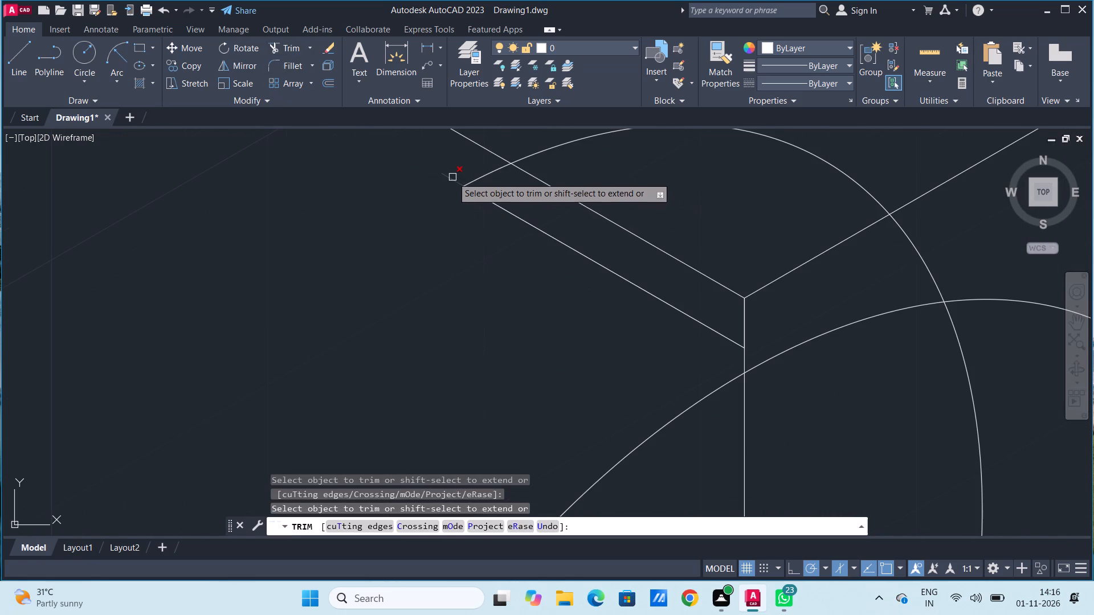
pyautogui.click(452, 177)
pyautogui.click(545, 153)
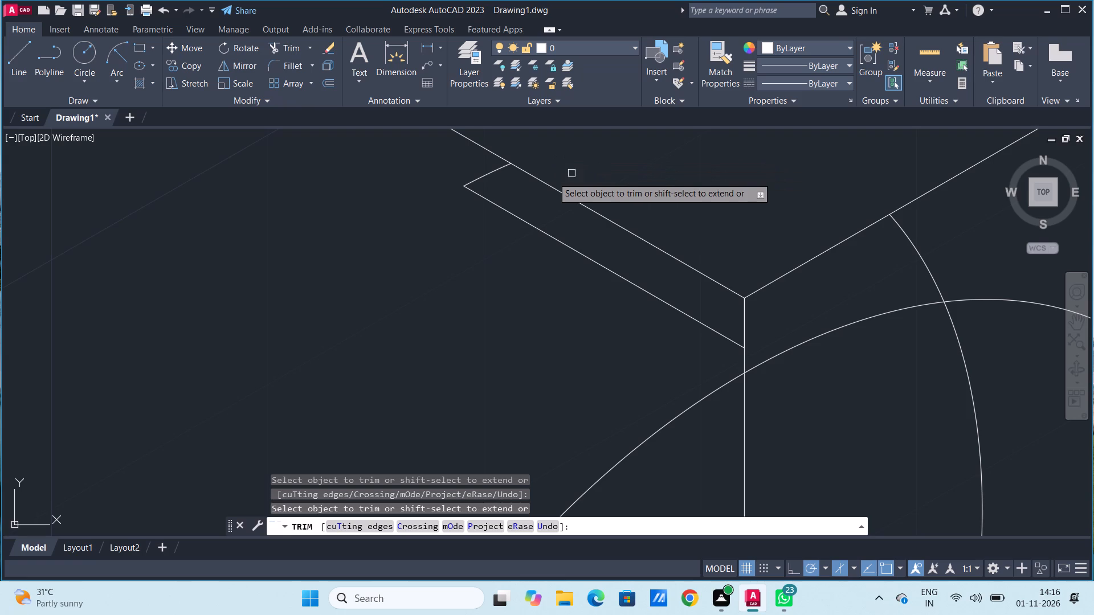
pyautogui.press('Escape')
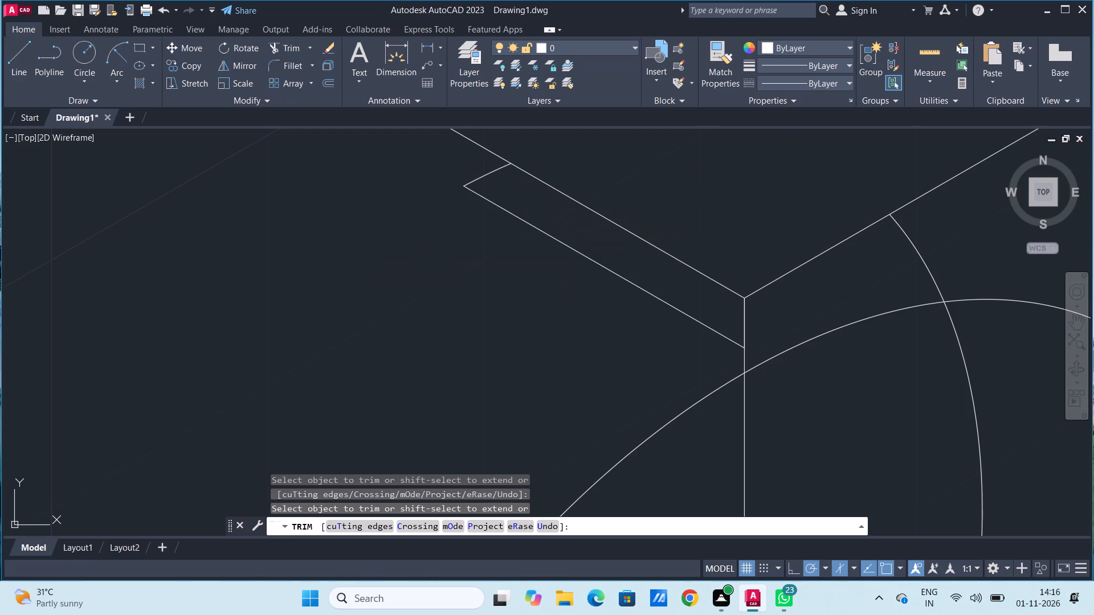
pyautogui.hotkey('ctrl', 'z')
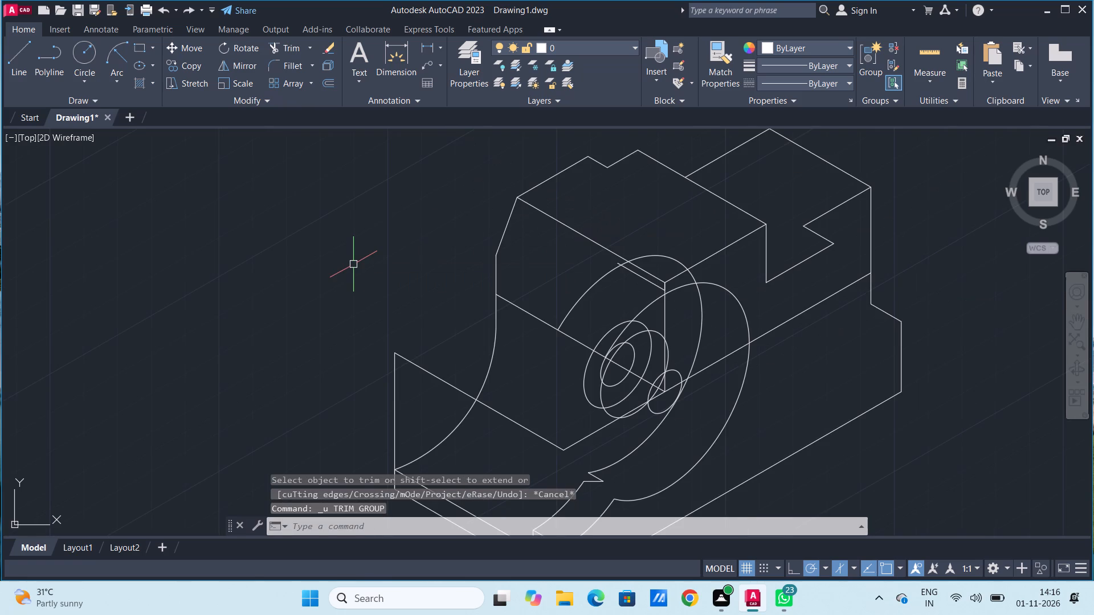
# Draw a line about 19.4 units straight down from where the rear large arc crosses the 14-unit line.
pyautogui.scroll(-4, 758, 347)
pyautogui.scroll(3, 708, 332)
pyautogui.scroll(1, 803, 391)
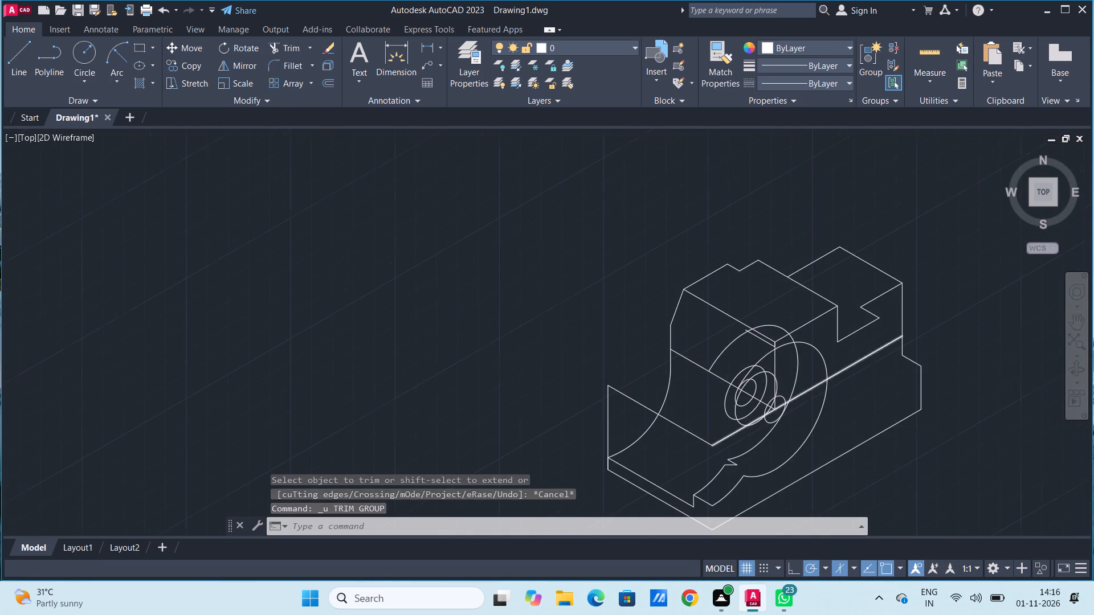
pyautogui.scroll(1, 803, 391)
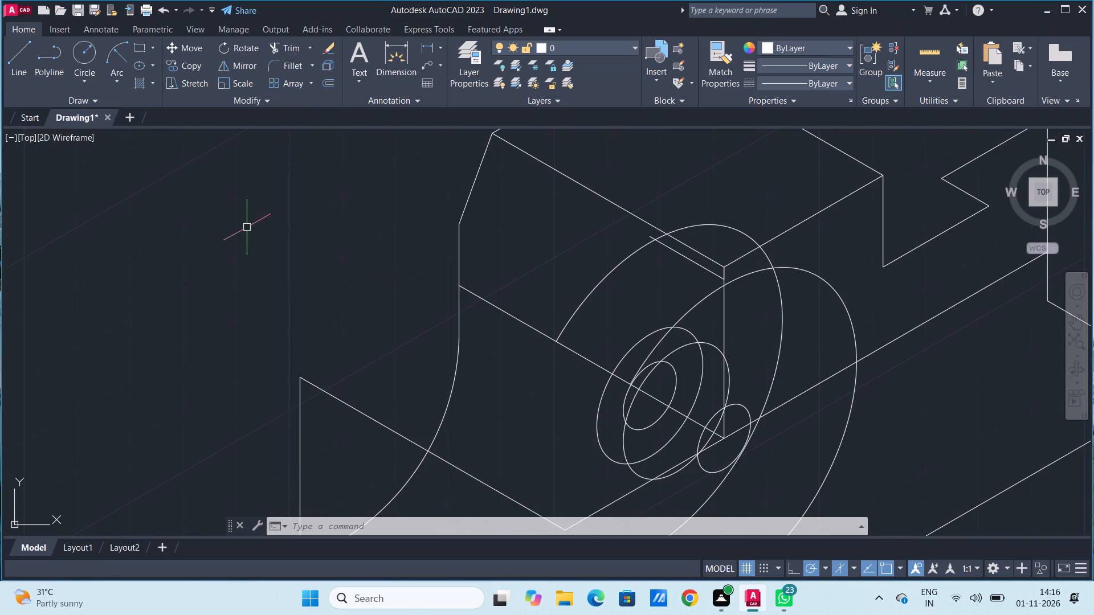
pyautogui.click(17, 48)
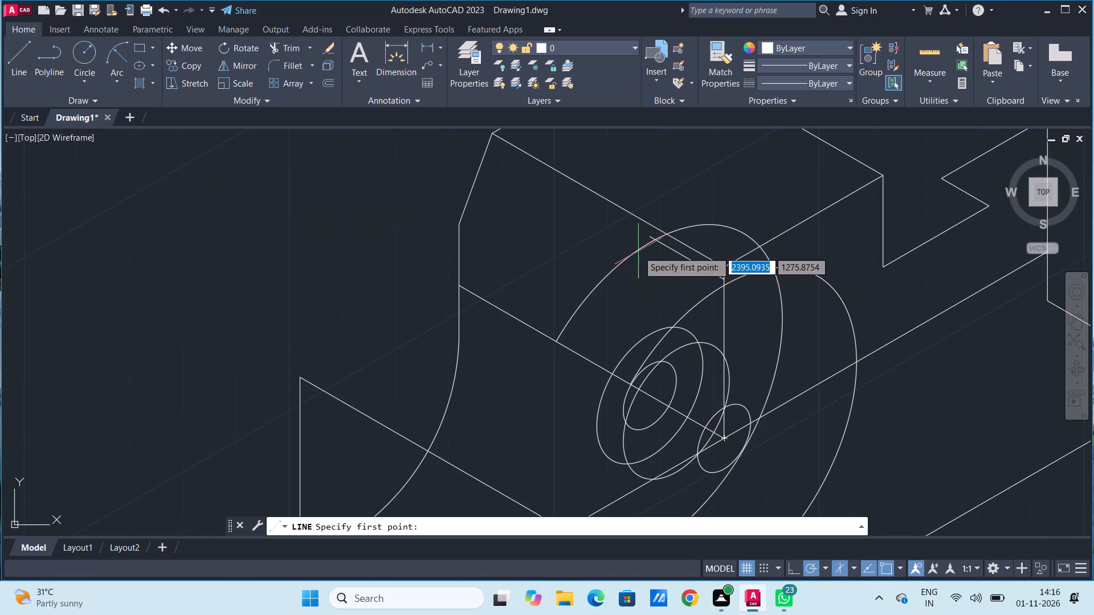
pyautogui.scroll(5, 655, 249)
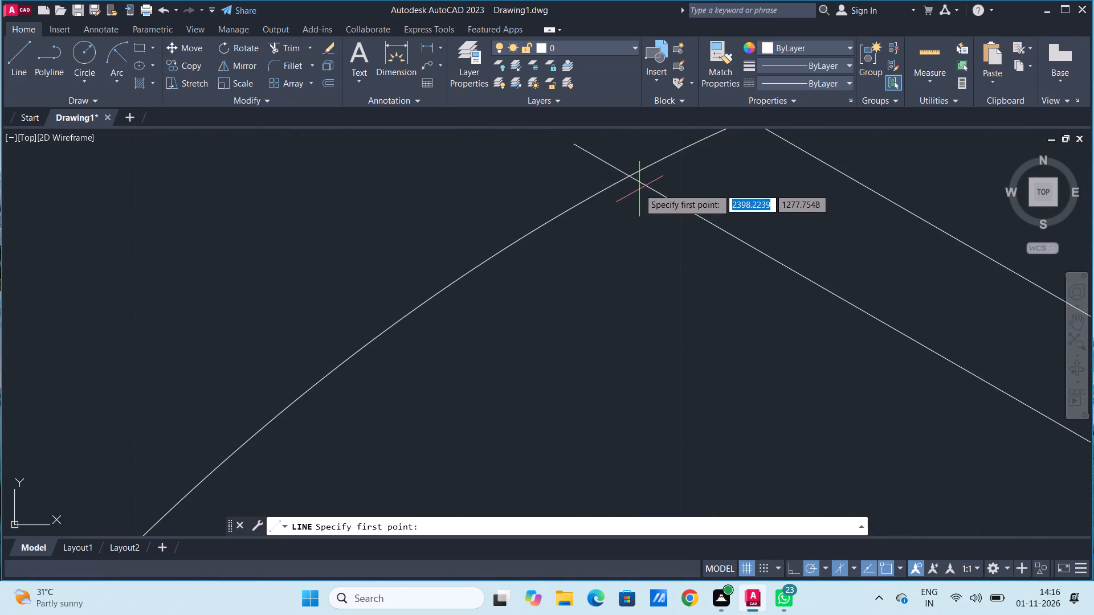
pyautogui.click(631, 175)
pyautogui.scroll(3, 644, 300)
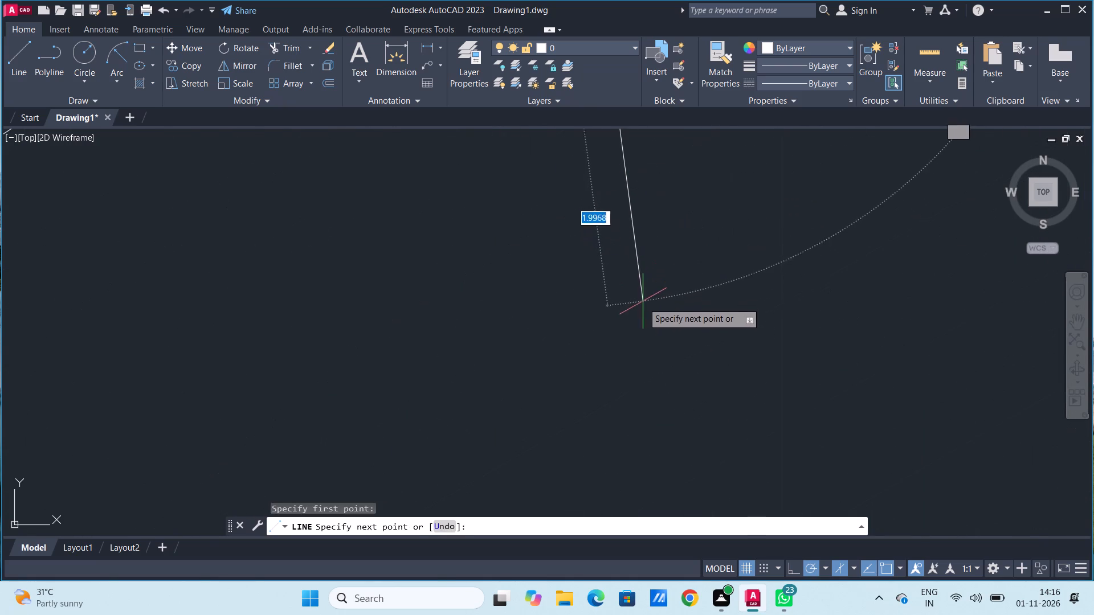
pyautogui.scroll(-7, 639, 312)
pyautogui.moveTo(631, 433); pyautogui.dragTo(650, 233, button='middle')
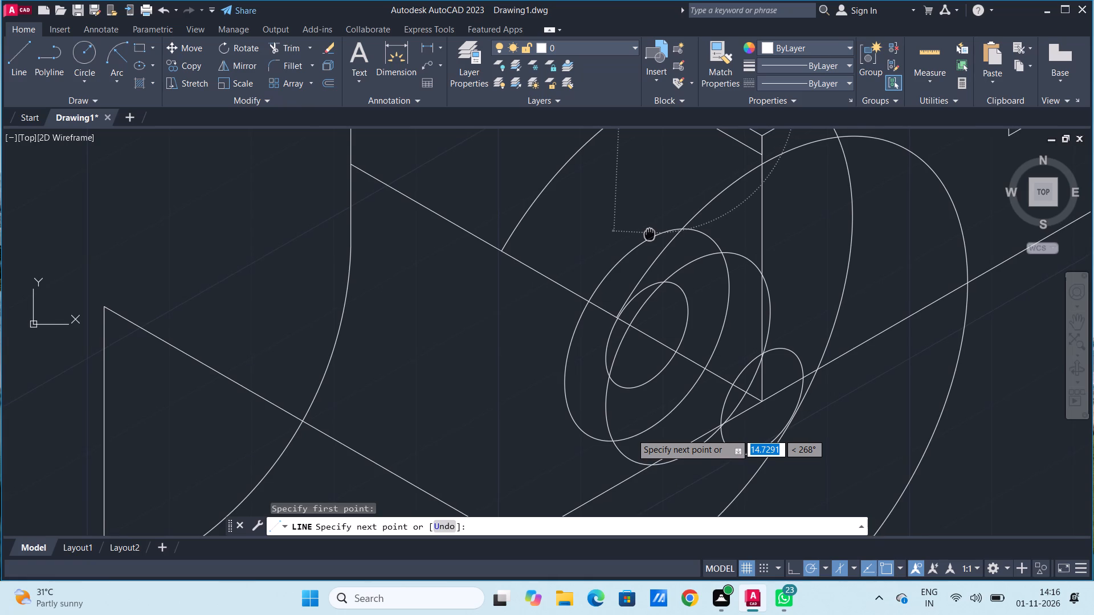
pyautogui.moveTo(650, 233); pyautogui.dragTo(657, 282, button='middle')
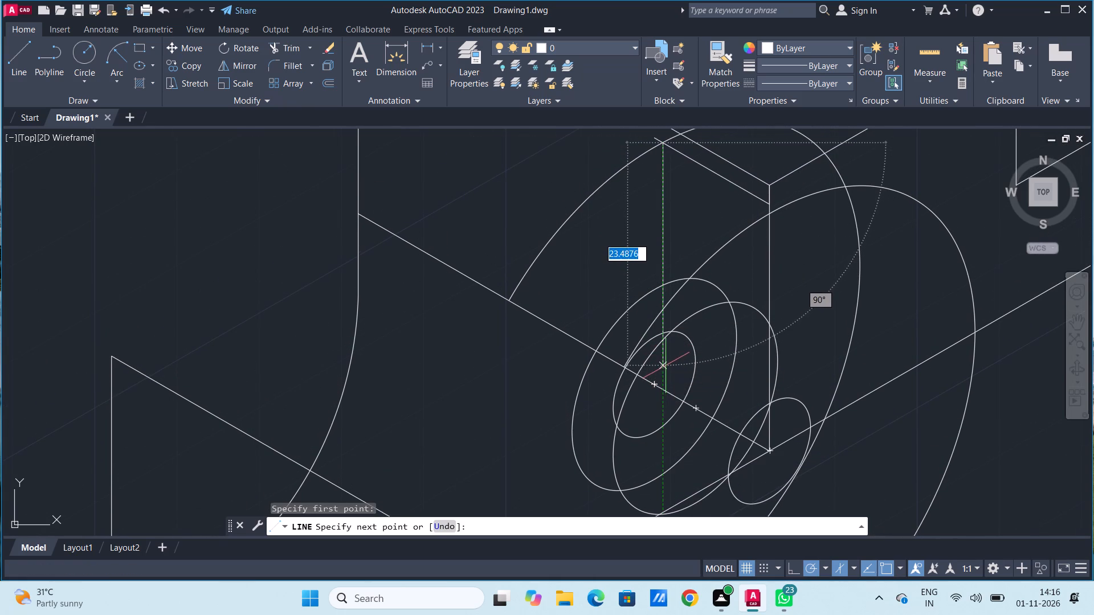
pyautogui.click(665, 326)
pyautogui.press('space')
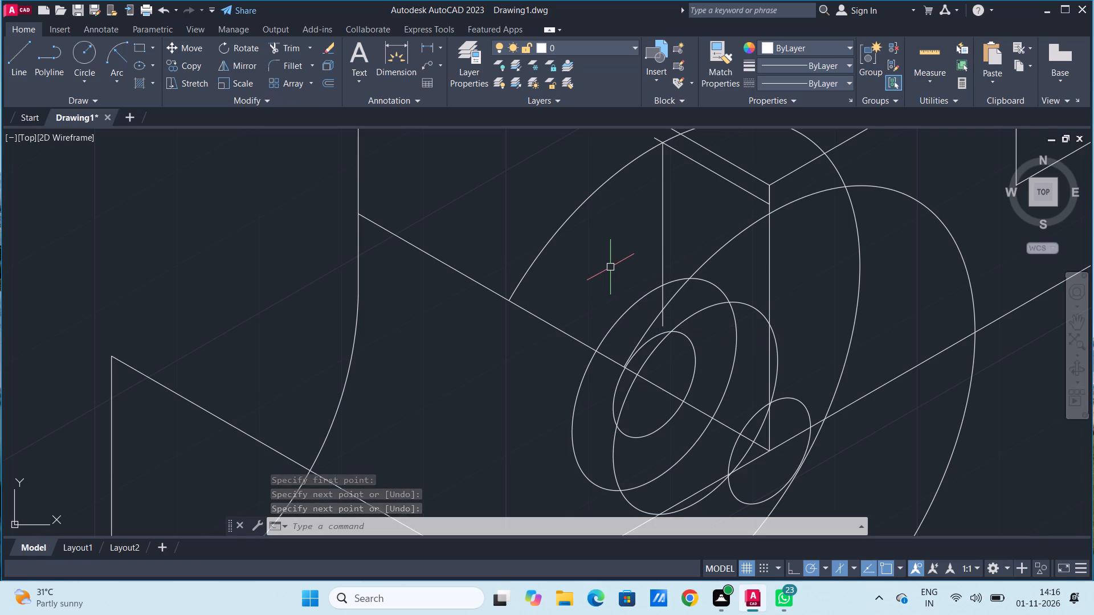
# Trim the rear large arc back to its crossing with the front large arc, along with the 14-unit line's overhanging end.
pyautogui.scroll(2, 617, 261)
pyautogui.scroll(-4, 617, 261)
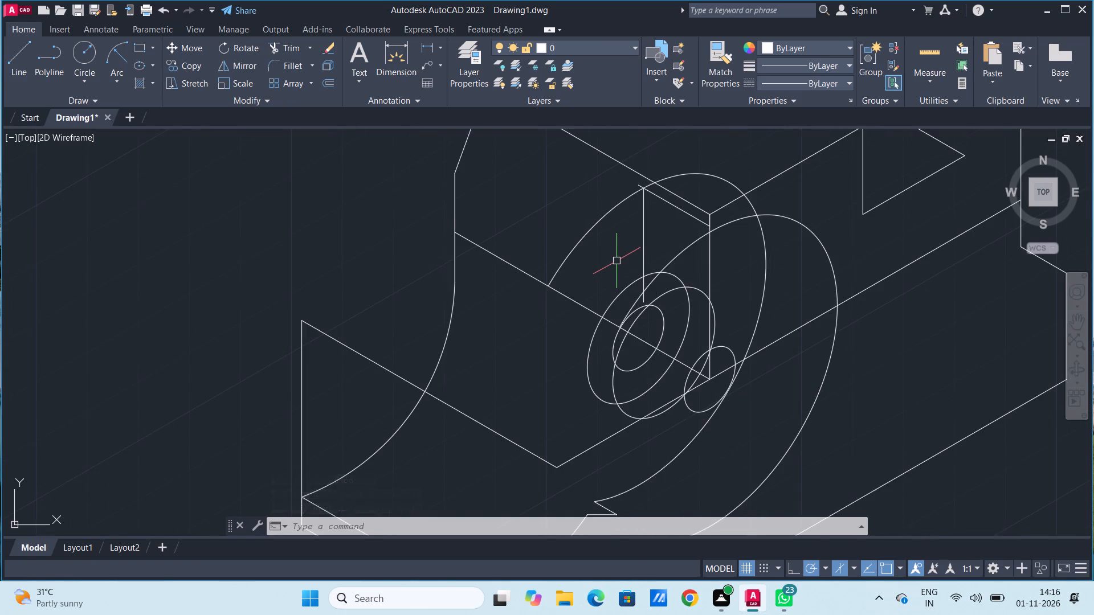
pyautogui.scroll(-1, 617, 261)
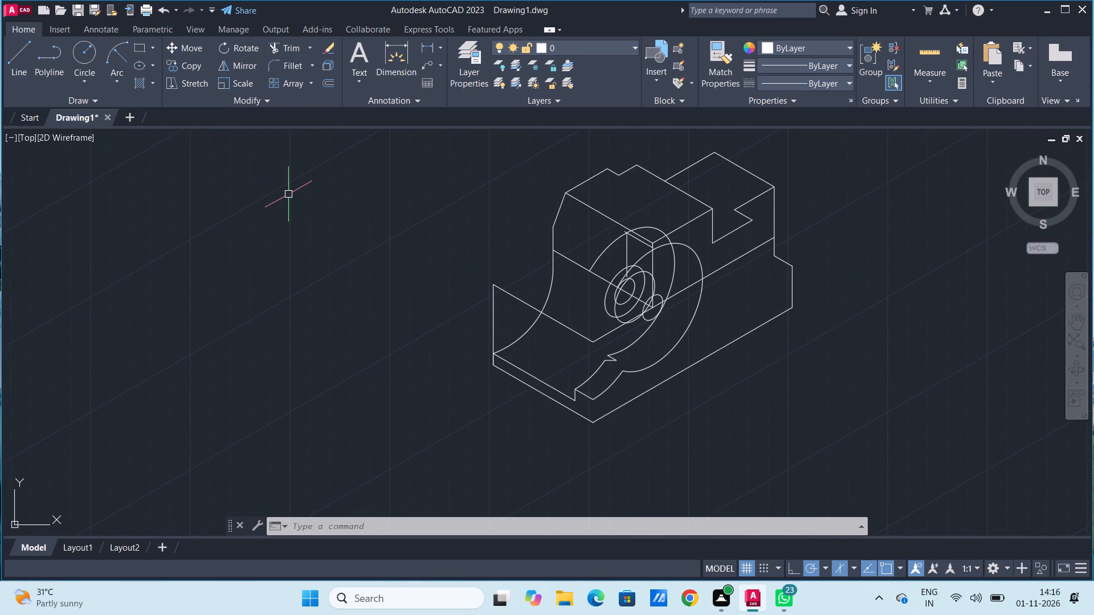
pyautogui.write('tr')
pyautogui.press('Return')
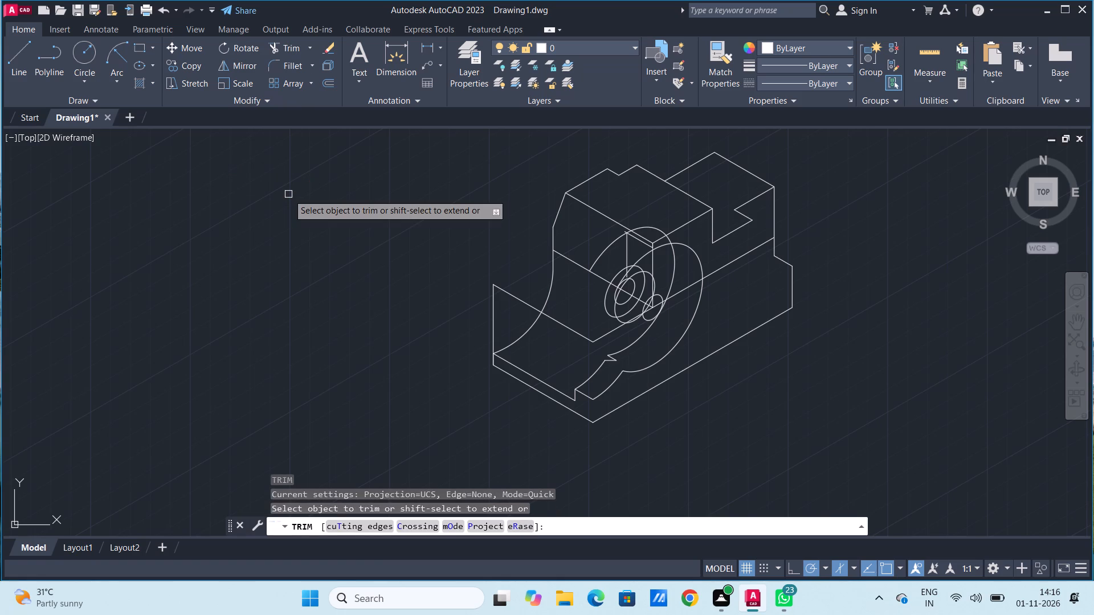
pyautogui.click(597, 256)
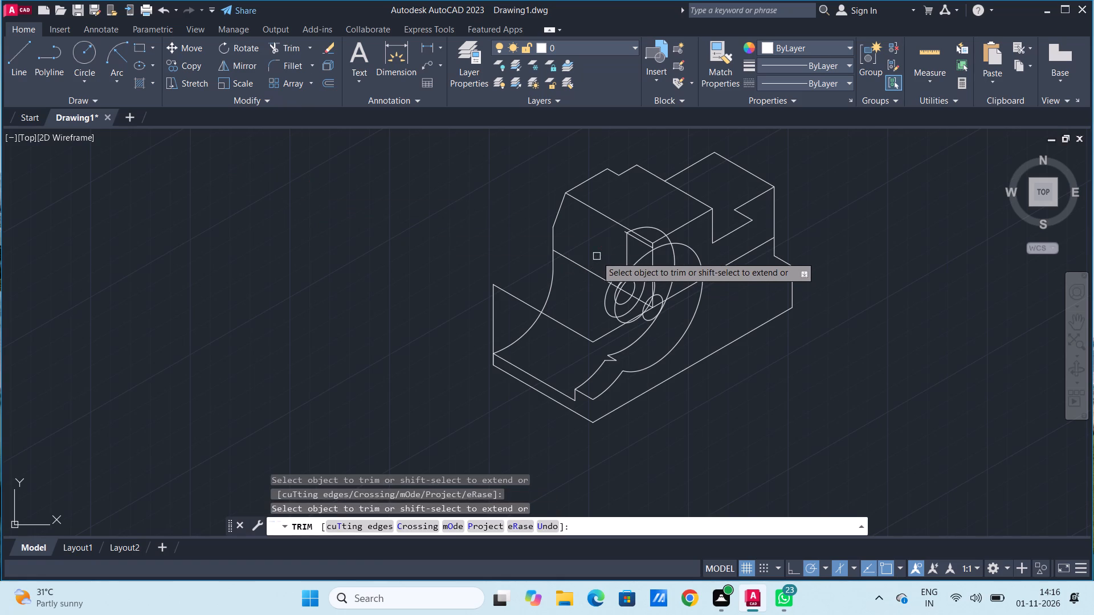
pyautogui.scroll(6, 639, 232)
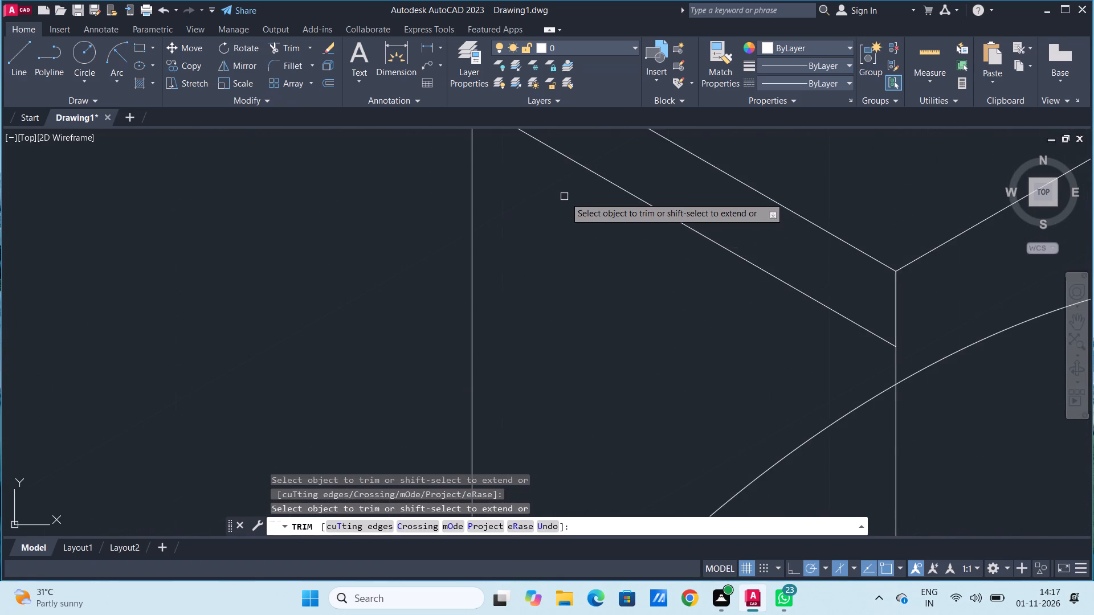
pyautogui.scroll(-2, 569, 200)
pyautogui.moveTo(580, 207); pyautogui.dragTo(602, 319, button='middle')
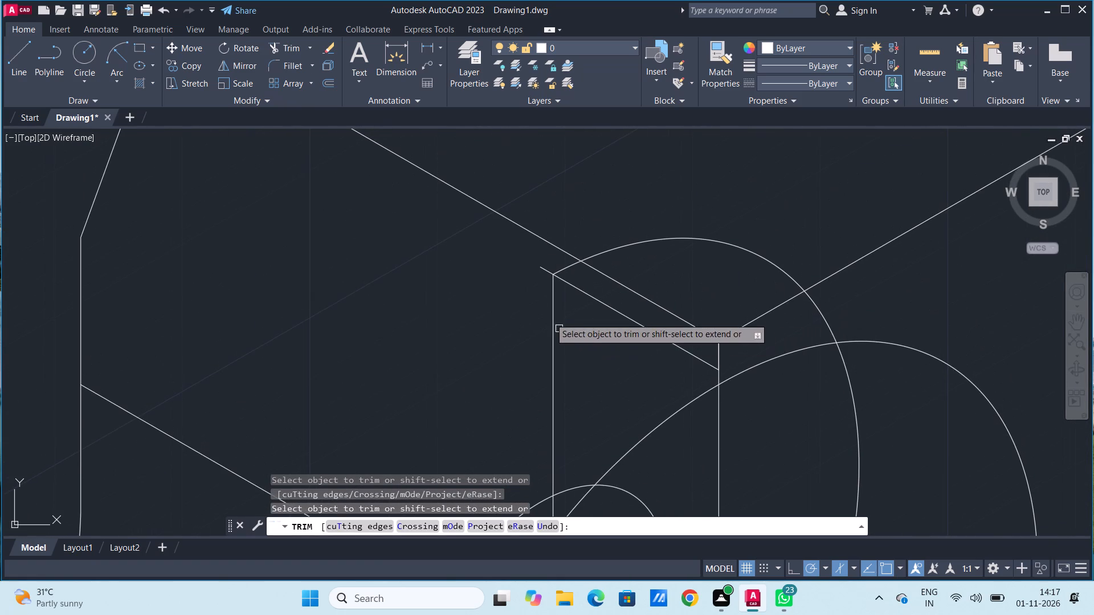
pyautogui.click(540, 264)
pyautogui.click(612, 248)
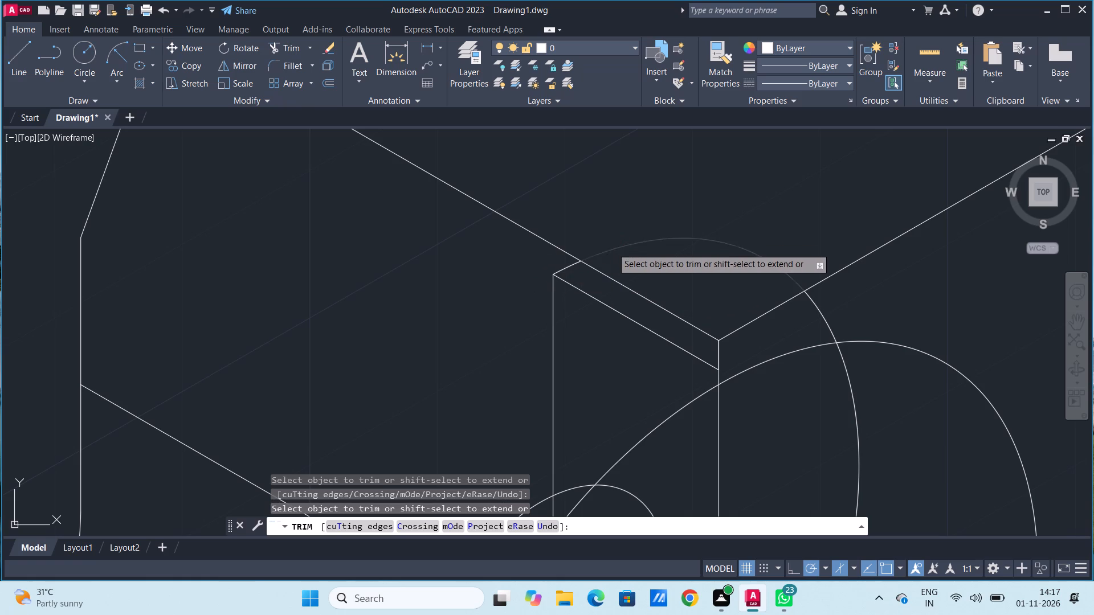
pyautogui.click(572, 264)
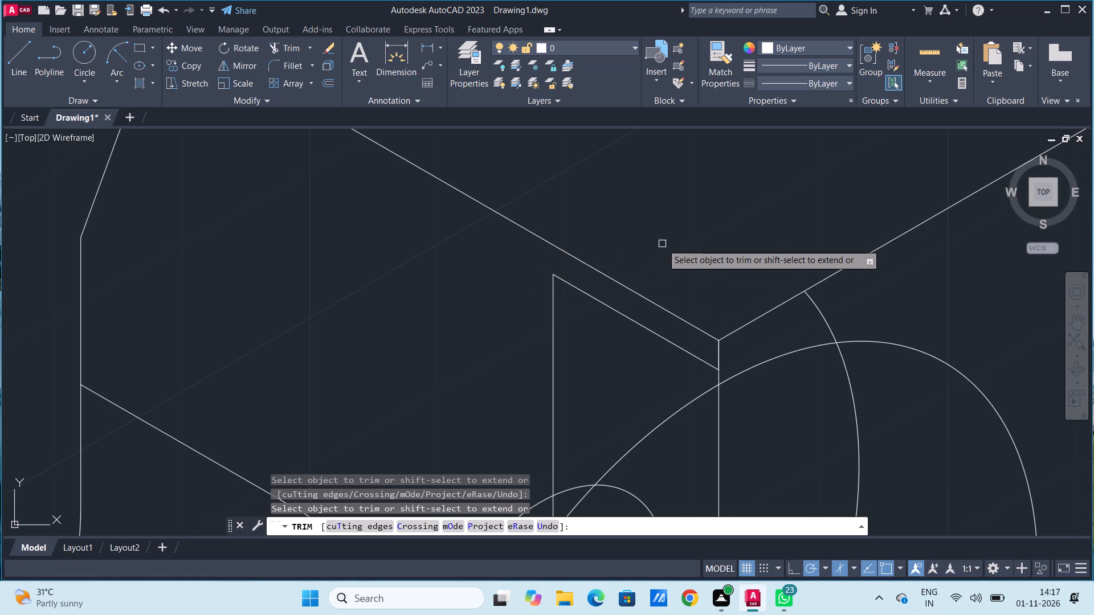
pyautogui.scroll(2, 664, 244)
pyautogui.scroll(-4, 665, 244)
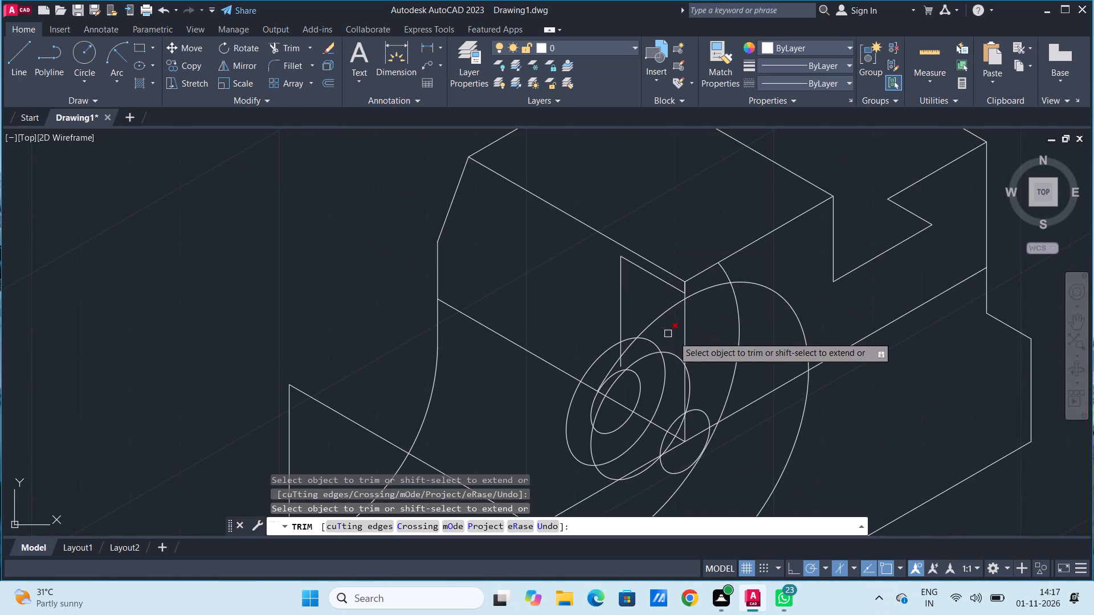
pyautogui.moveTo(712, 352); pyautogui.dragTo(720, 317, button='middle')
pyautogui.click(734, 233)
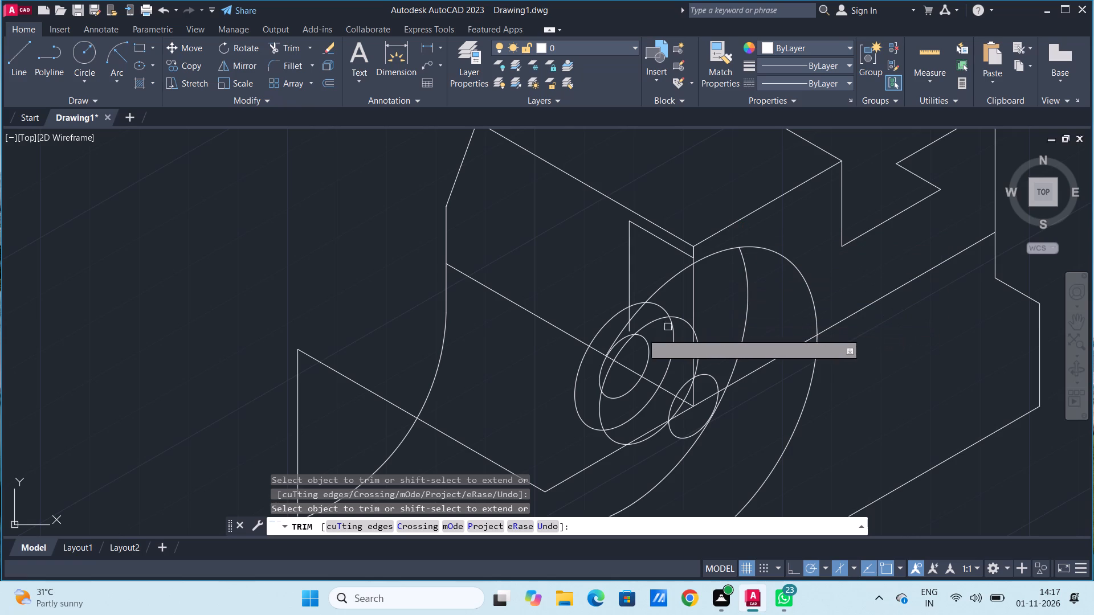
# Trim the new vertical line where it meets the rear radius 10 isocircle, and remove that isocircle's outer side beyond the line.
pyautogui.scroll(2, 638, 330)
pyautogui.click(614, 286)
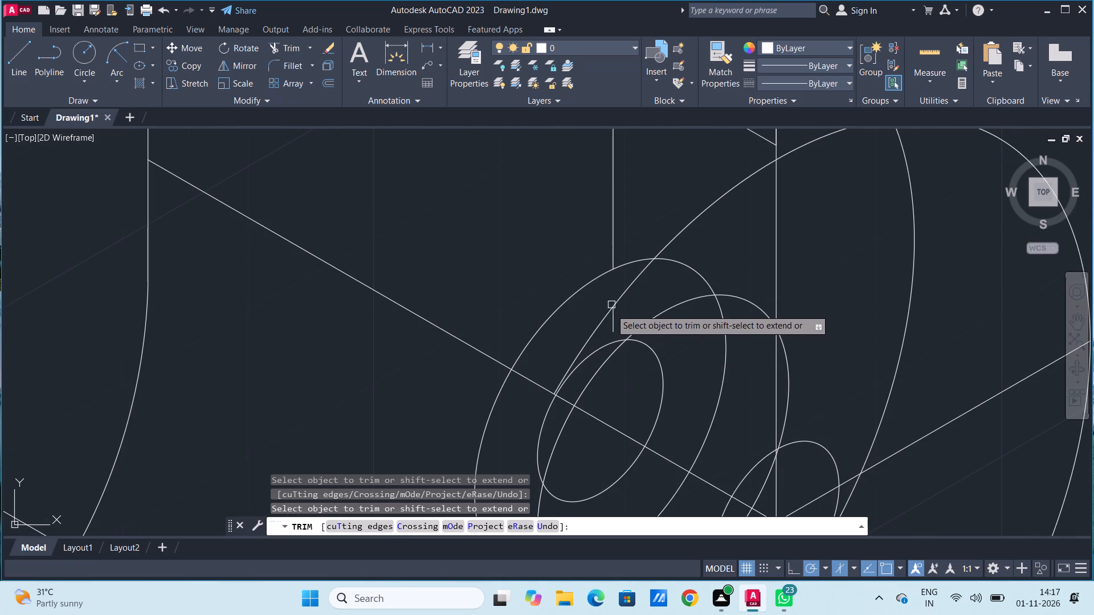
pyautogui.click(617, 320)
pyautogui.scroll(-1, 628, 281)
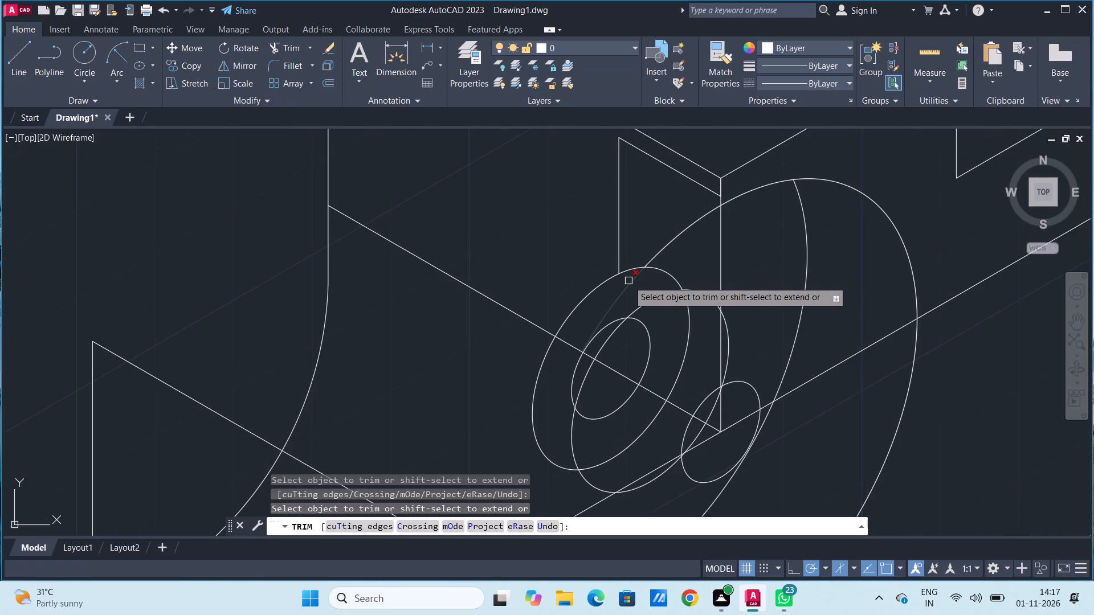
pyautogui.click(591, 290)
pyautogui.click(546, 366)
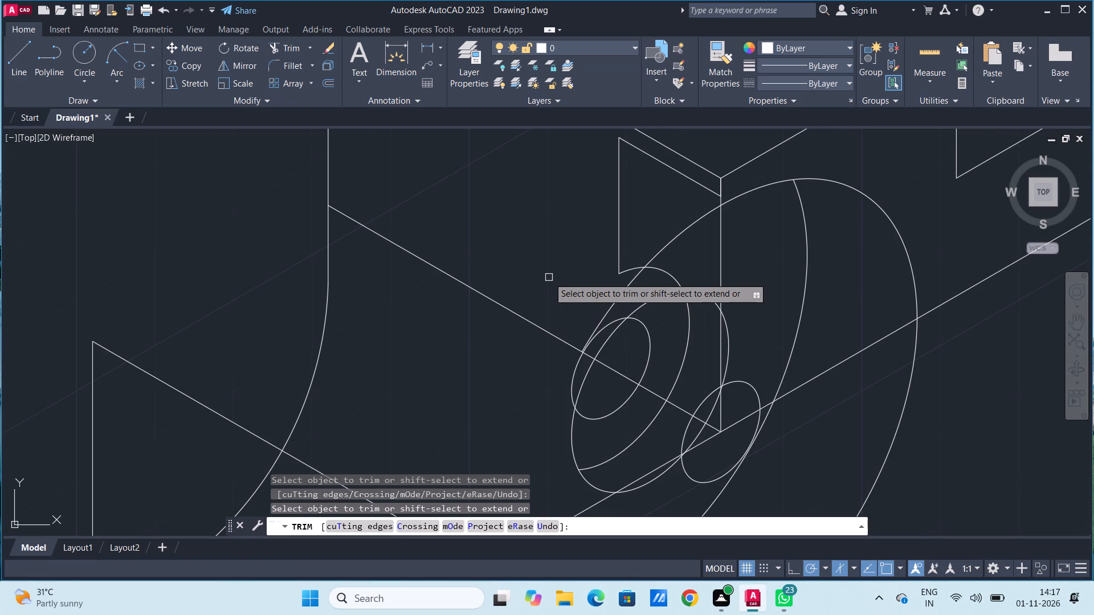
# Draw a line about 18 units long from where the front large arc crosses the vertical edge, up-left parallel to the block's top edge.
pyautogui.press('Escape')
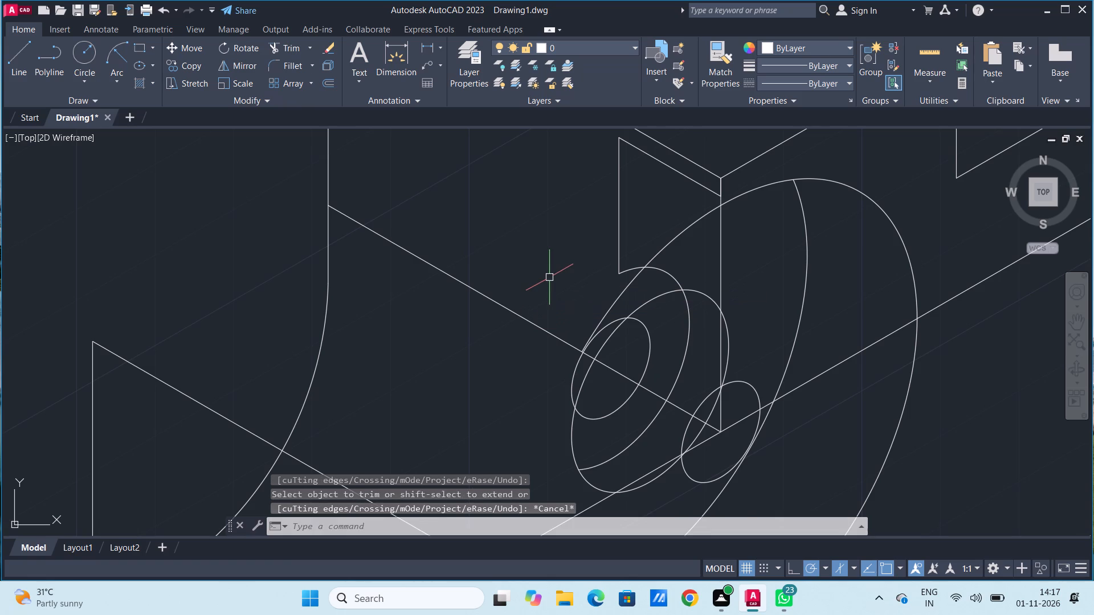
pyautogui.scroll(2, 651, 235)
pyautogui.scroll(-3, 651, 235)
pyautogui.moveTo(656, 232); pyautogui.dragTo(662, 323, button='middle')
pyautogui.click(26, 52)
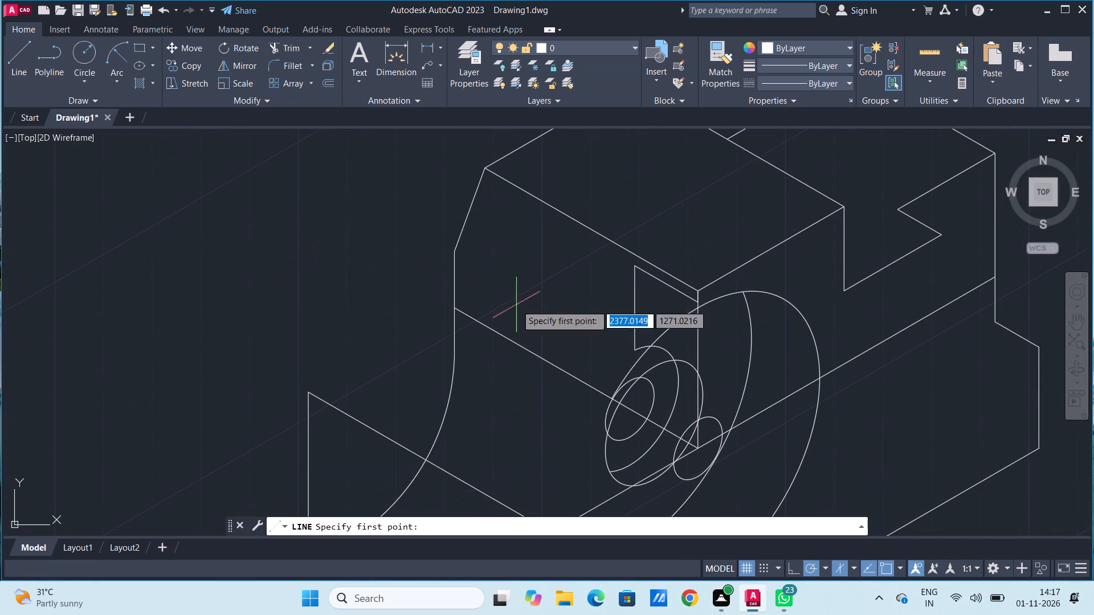
pyautogui.scroll(2, 648, 327)
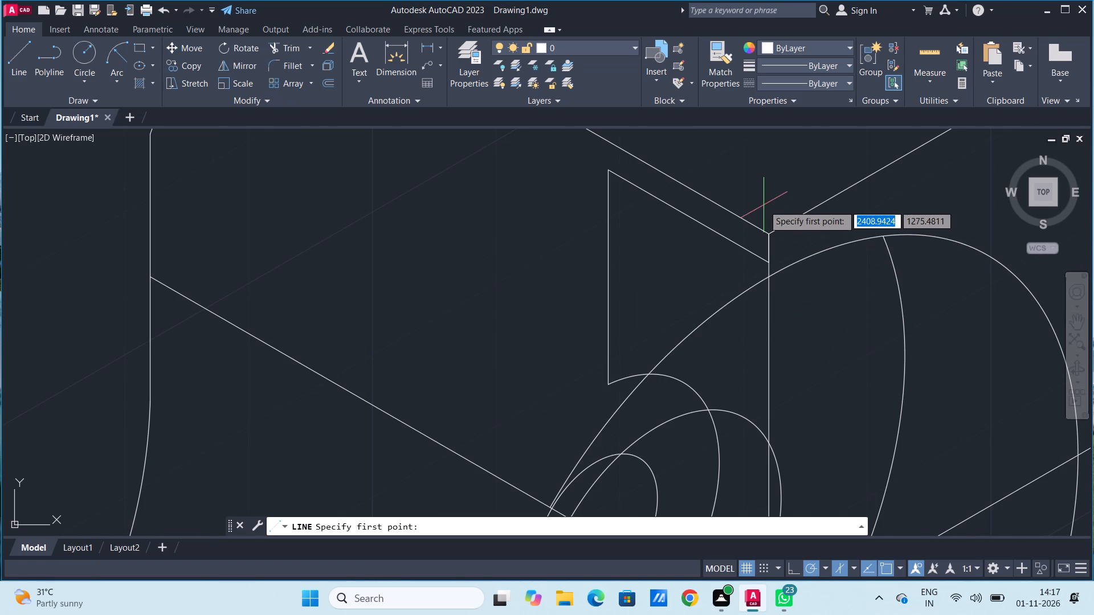
pyautogui.scroll(-1, 764, 205)
pyautogui.scroll(2, 764, 205)
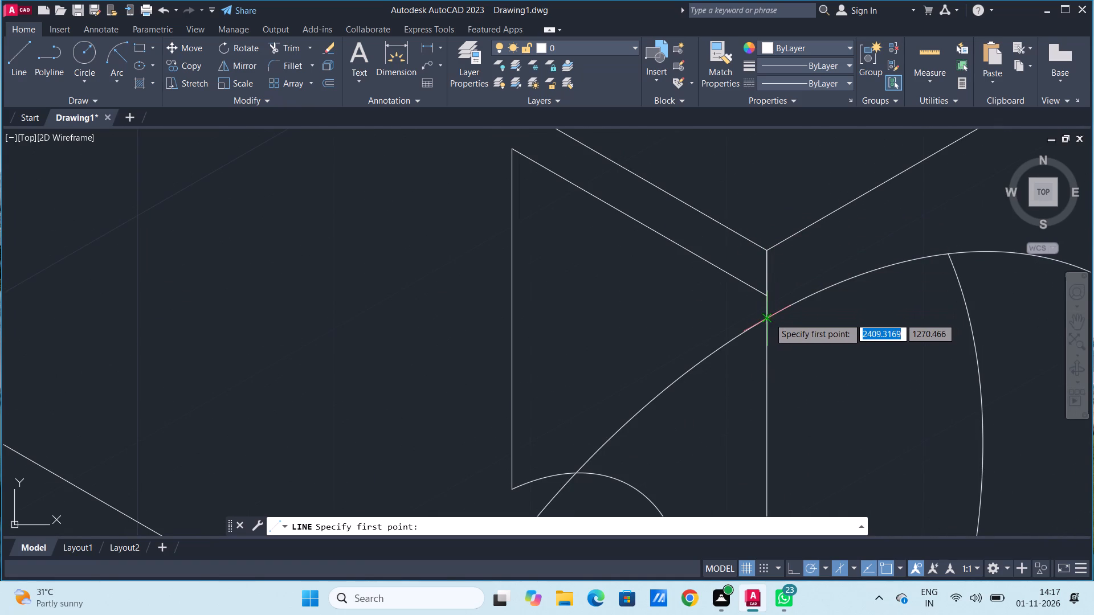
pyautogui.click(769, 318)
pyautogui.scroll(2, 480, 196)
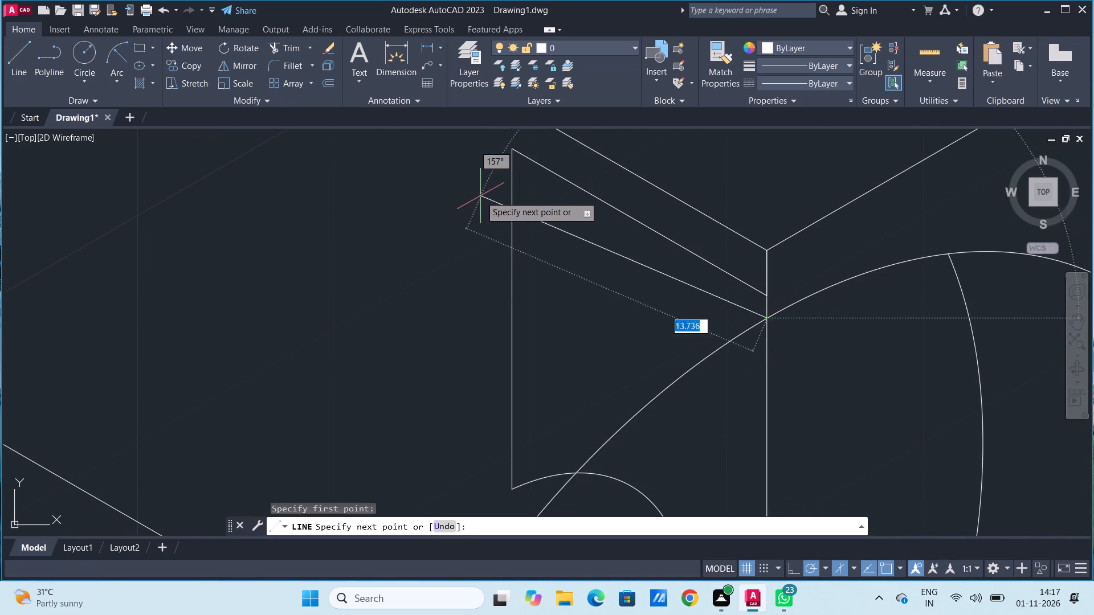
pyautogui.scroll(1, 480, 196)
pyautogui.moveTo(550, 176); pyautogui.dragTo(515, 294, button='middle')
pyautogui.scroll(5, 546, 263)
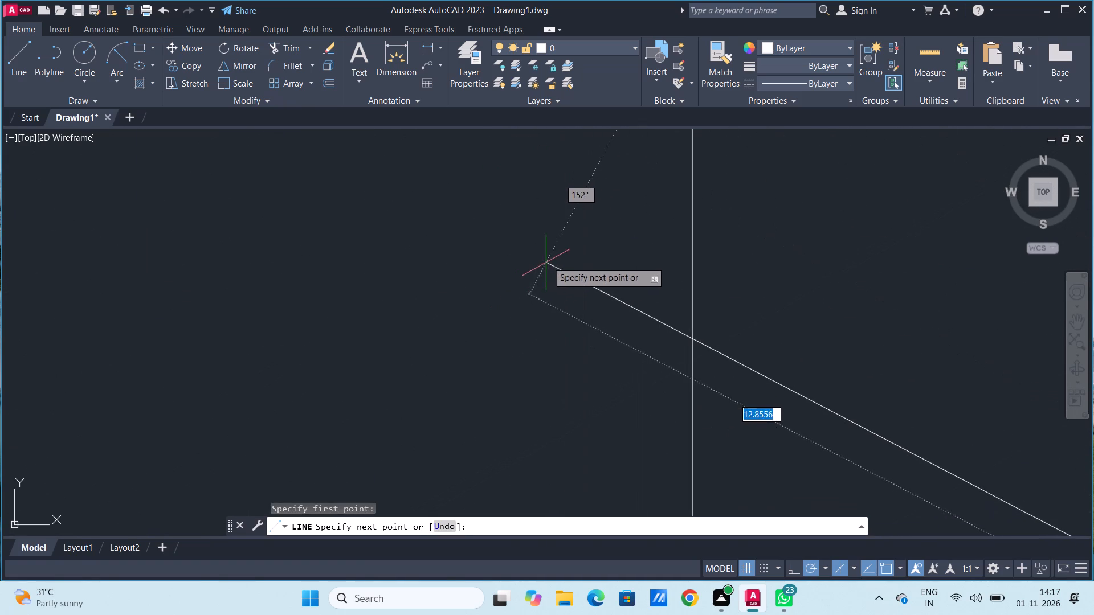
pyautogui.scroll(-9, 585, 250)
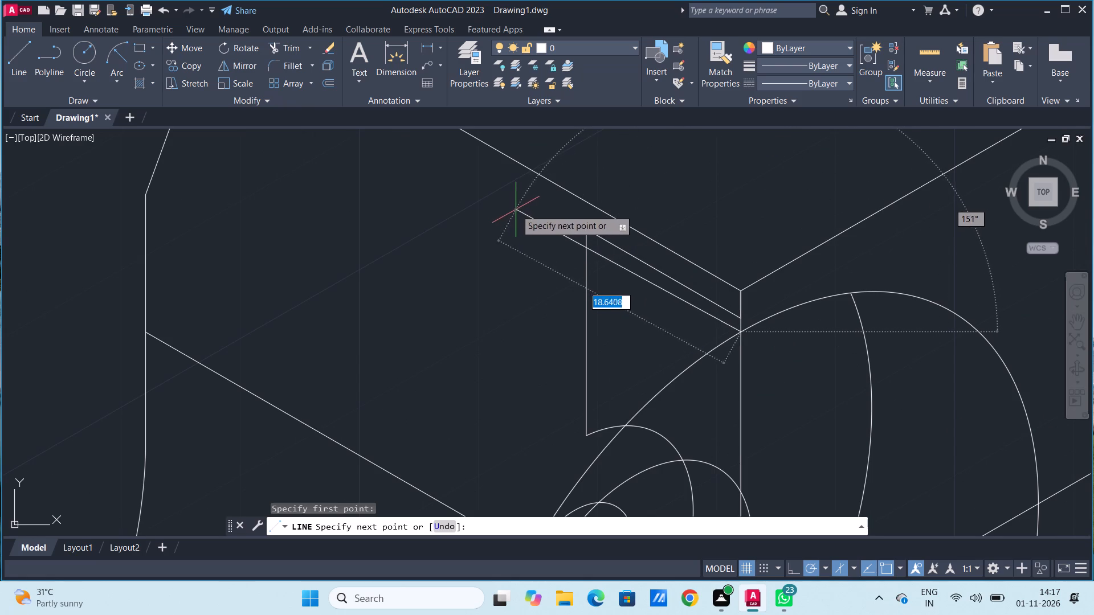
pyautogui.click(527, 207)
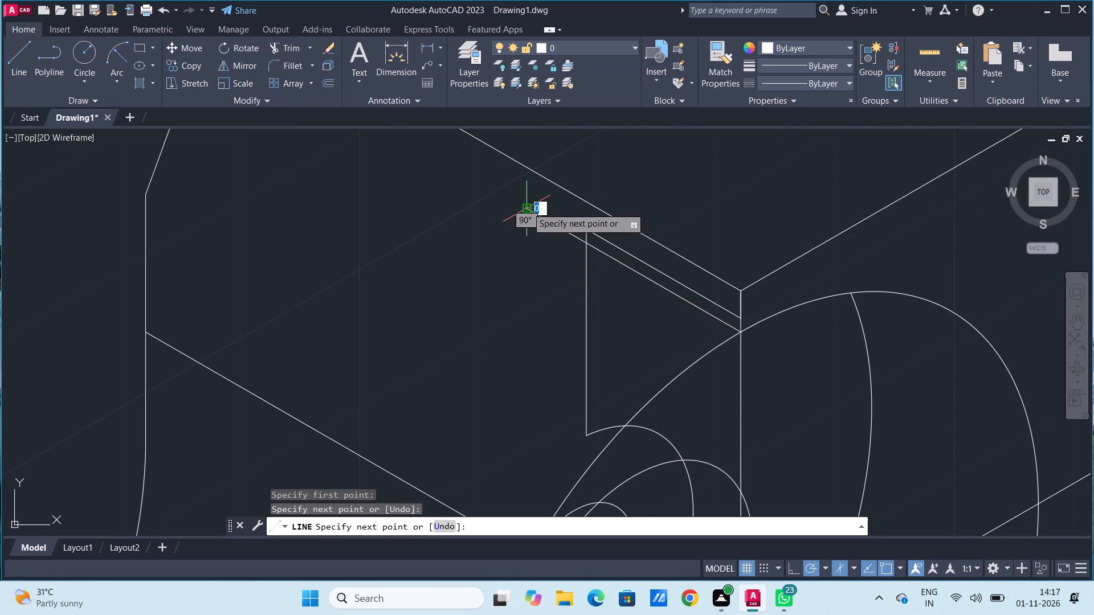
pyautogui.press('space')
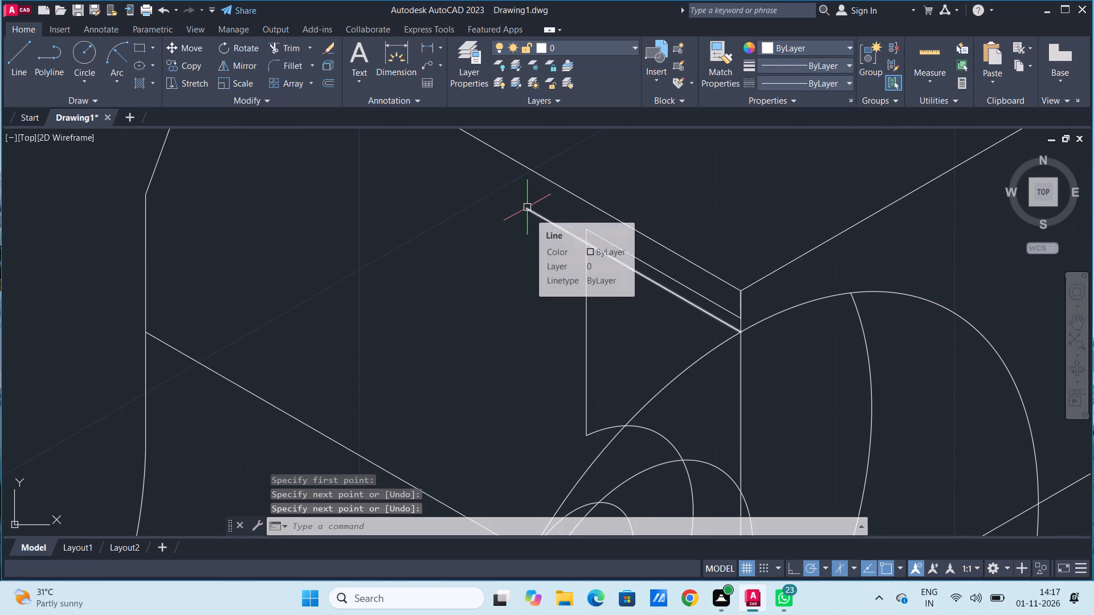
# Trim the new line's overhang beyond the recess's vertical line, the 14-unit line above it, and the vertical line's stub.
pyautogui.click(290, 49)
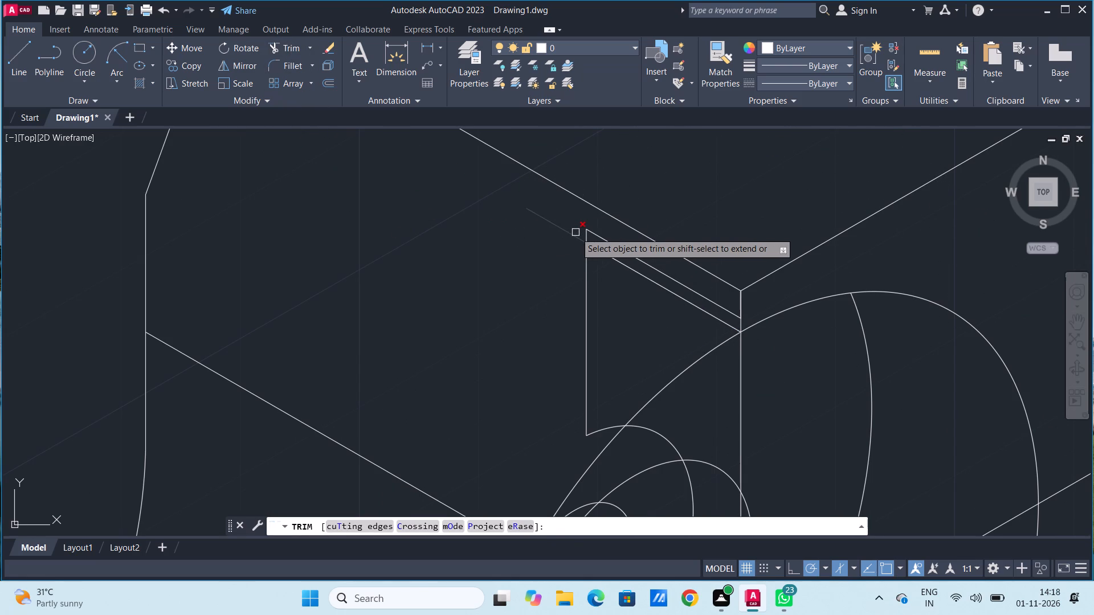
pyautogui.click(570, 233)
pyautogui.click(591, 229)
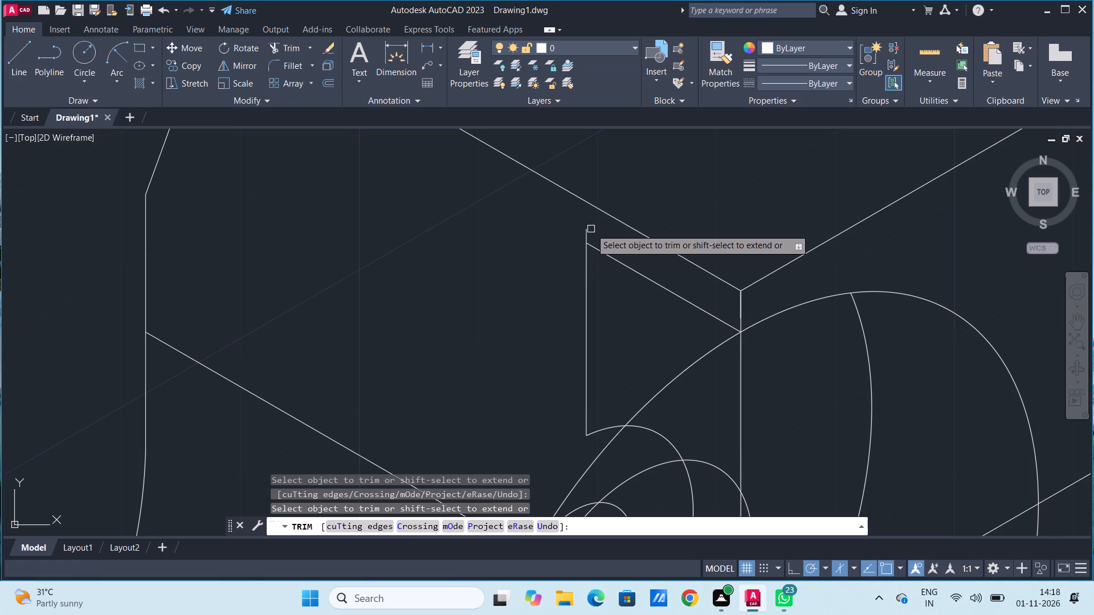
pyautogui.click(586, 229)
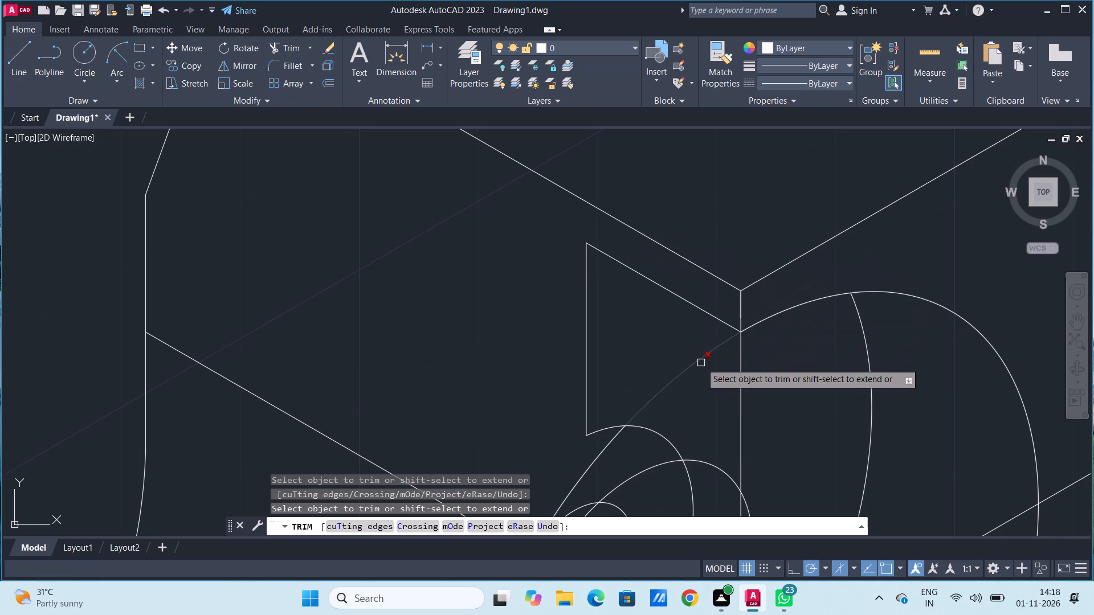
# Trim the front large arc between the vertical edge and rear radius 10 isocircle, and its leftover piece down to the small isocircle.
pyautogui.click(701, 363)
pyautogui.scroll(-3, 701, 363)
pyautogui.scroll(1, 684, 432)
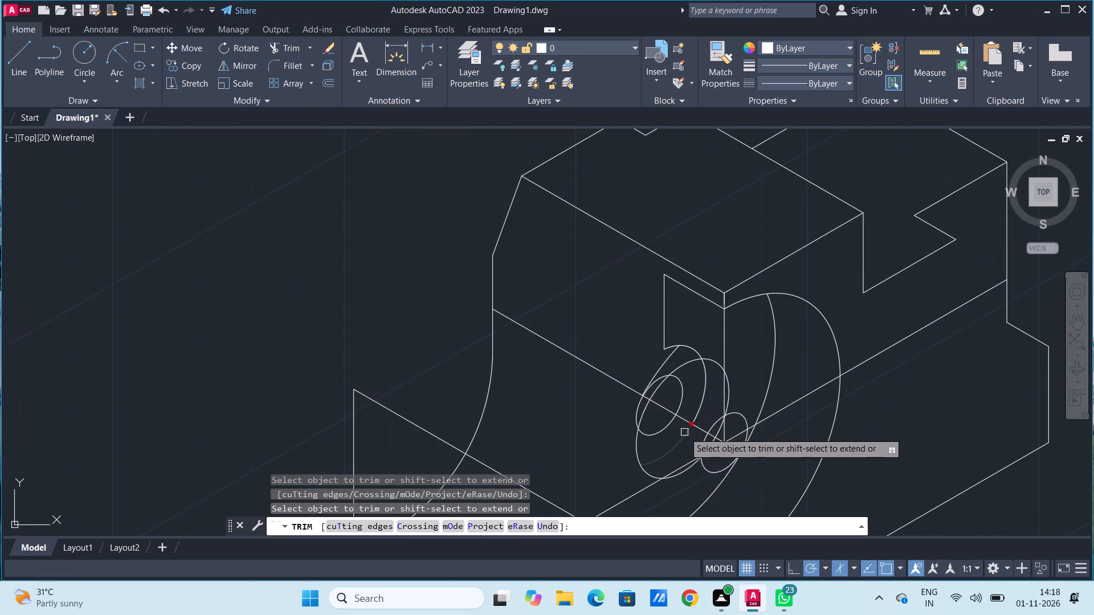
pyautogui.scroll(2, 651, 445)
pyautogui.scroll(-2, 642, 403)
pyautogui.moveTo(648, 391); pyautogui.dragTo(659, 337, button='middle')
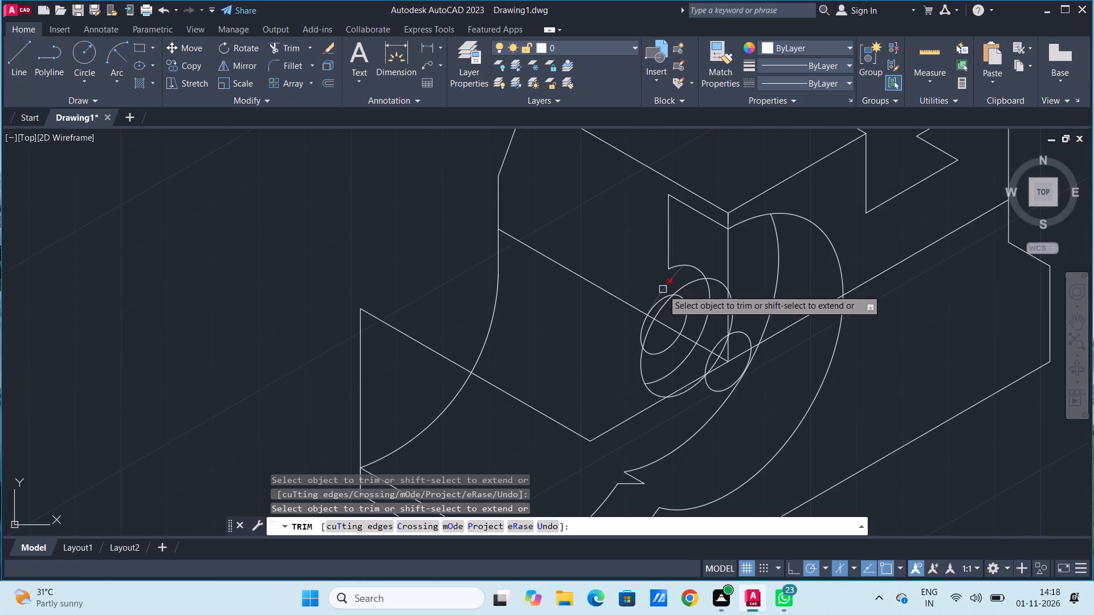
pyautogui.click(663, 289)
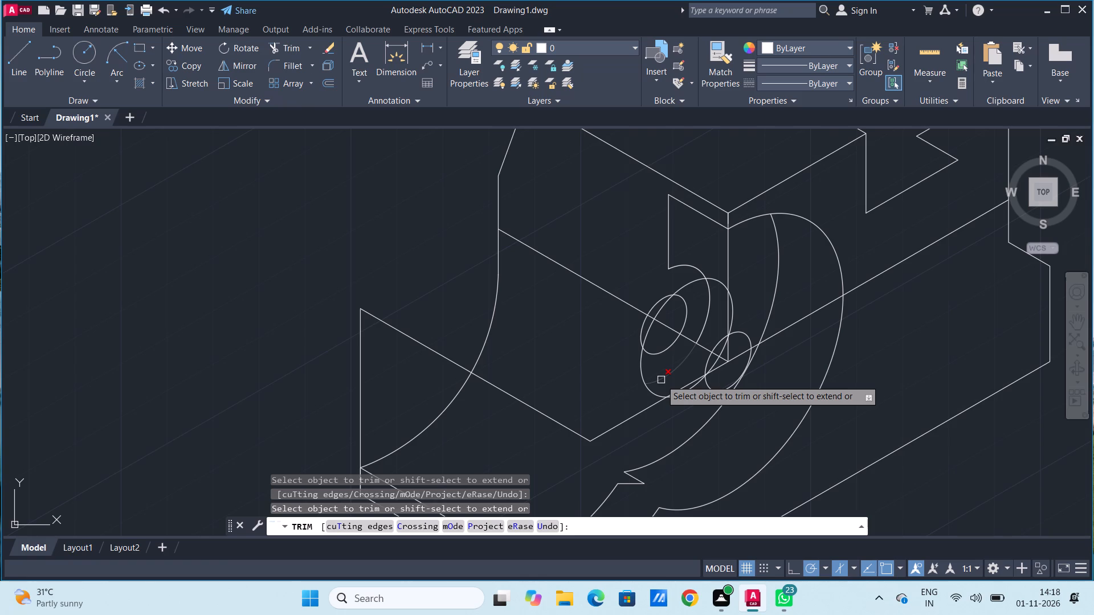
pyautogui.press('space')
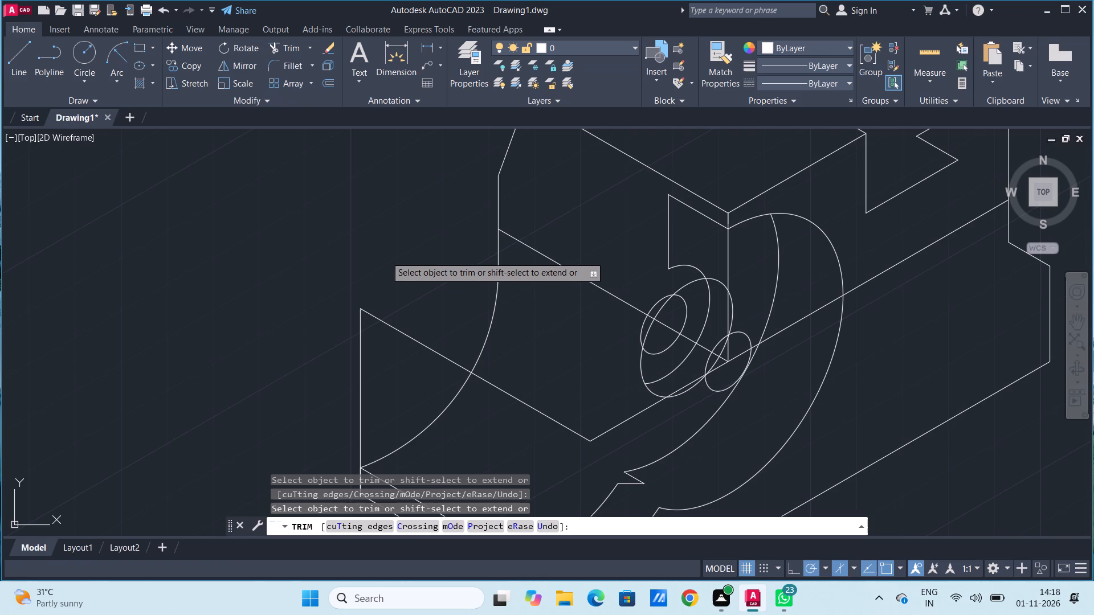
# Draw a line about 14.3 units long joining the tops of the left-hand and right-hand radius 5 isocircles.
pyautogui.scroll(-1, 549, 264)
pyautogui.scroll(1, 549, 264)
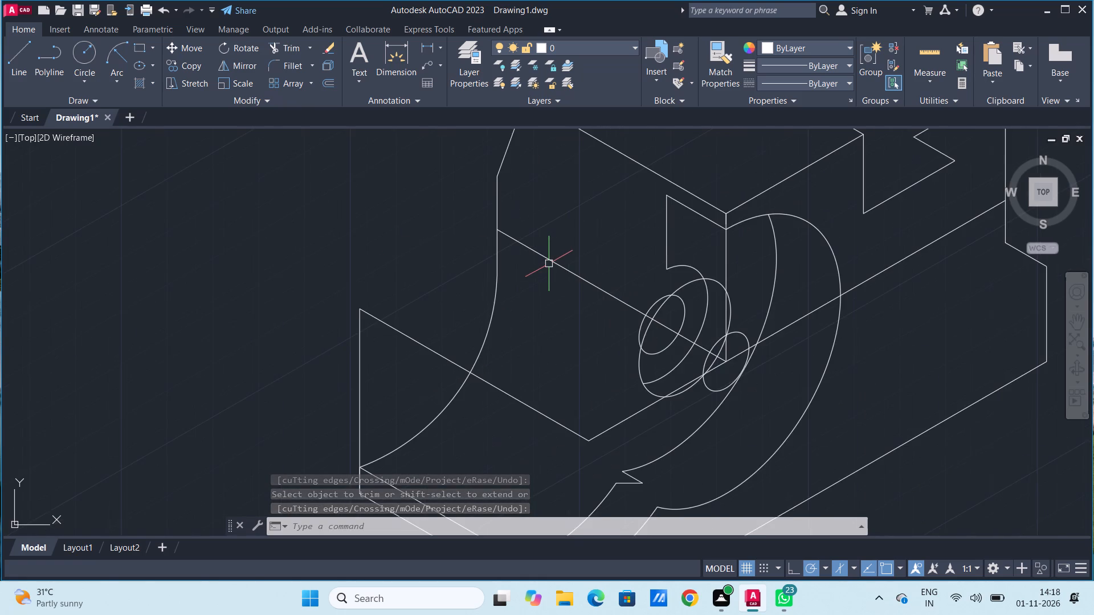
pyautogui.scroll(-1, 549, 264)
pyautogui.moveTo(583, 220); pyautogui.dragTo(659, 280, button='middle')
pyautogui.scroll(1, 659, 288)
pyautogui.scroll(-2, 659, 288)
pyautogui.moveTo(501, 307); pyautogui.dragTo(500, 286, button='middle')
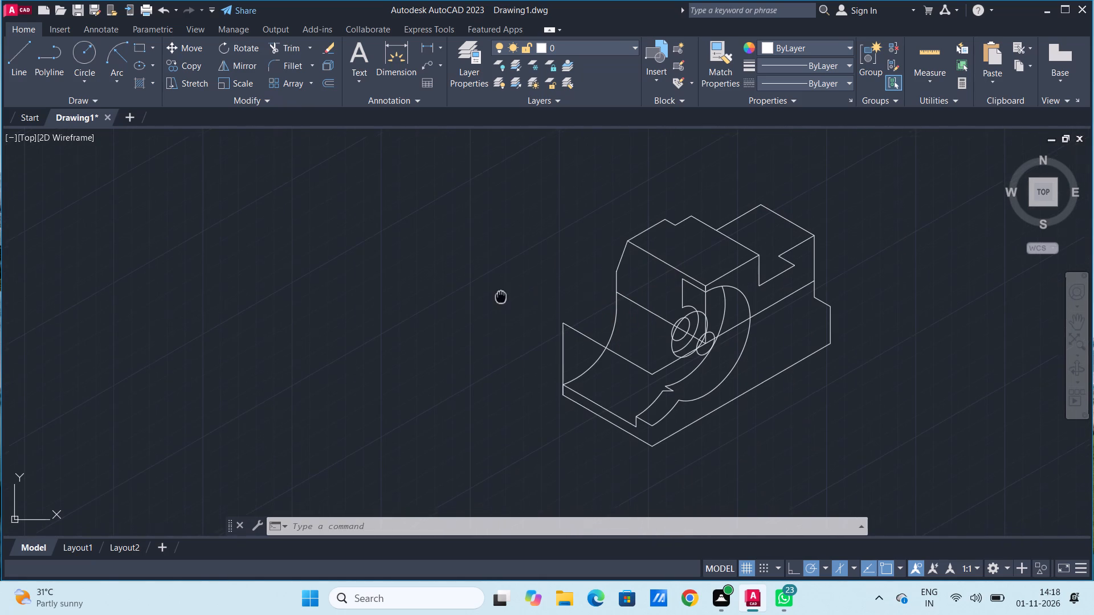
pyautogui.moveTo(500, 286); pyautogui.dragTo(499, 280, button='middle')
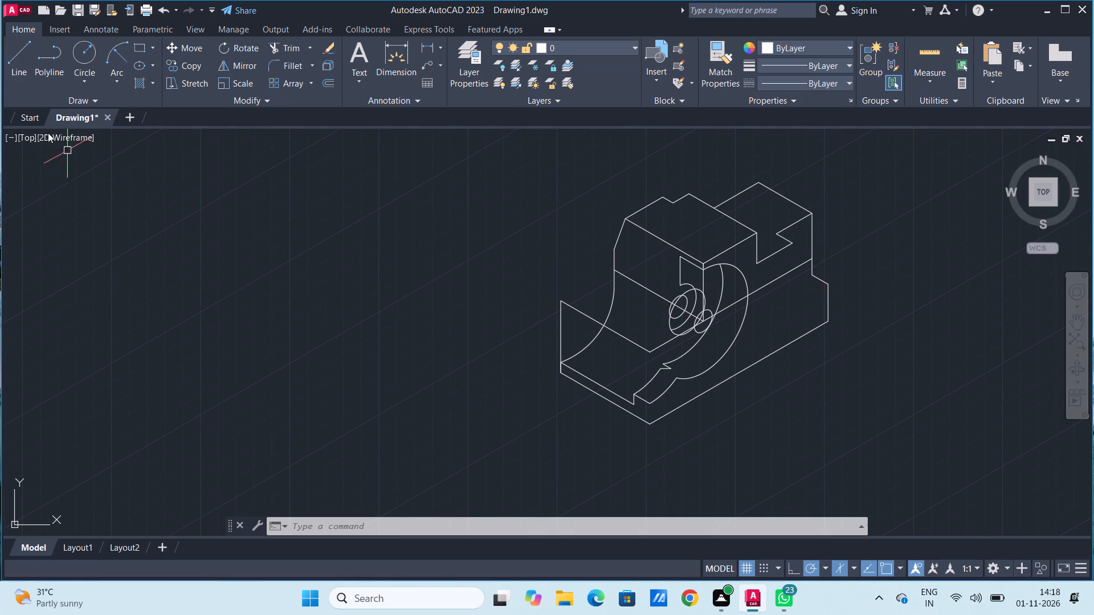
pyautogui.click(15, 64)
pyautogui.scroll(1, 648, 303)
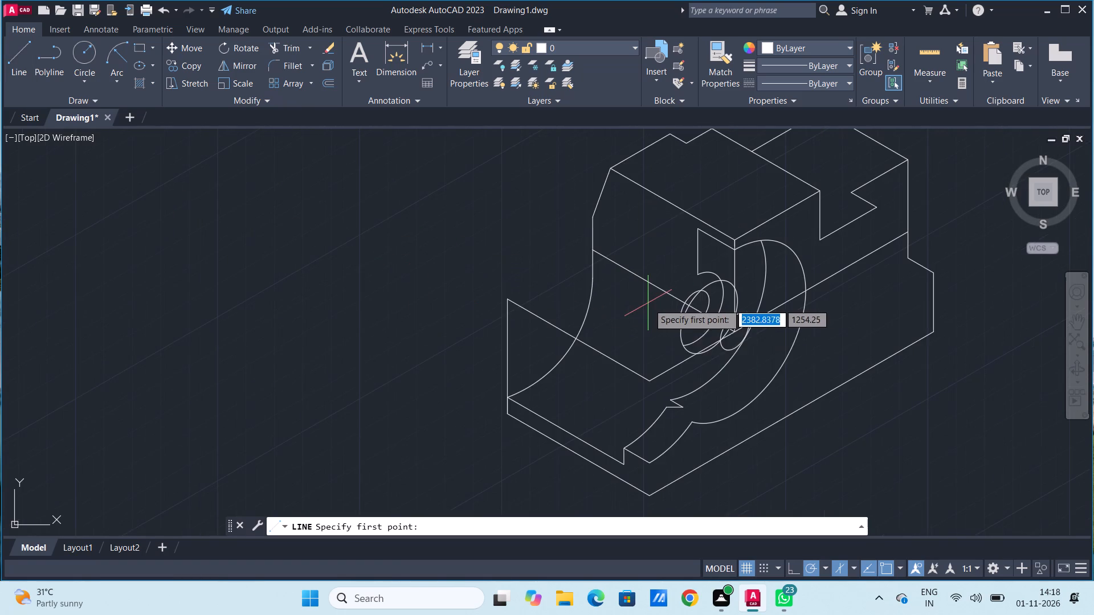
pyautogui.scroll(2, 749, 338)
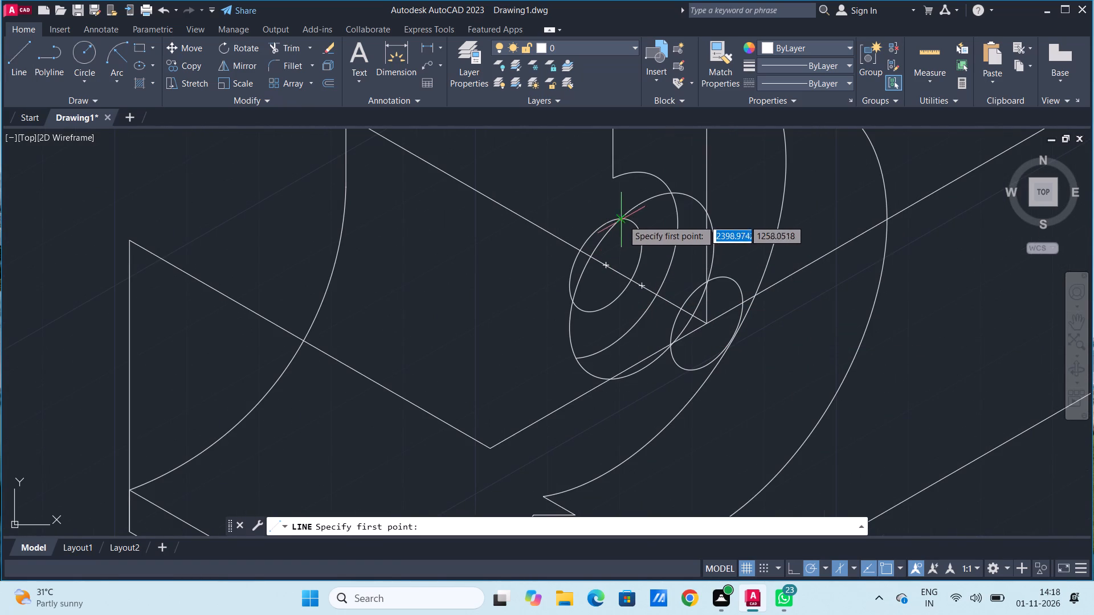
pyautogui.click(628, 219)
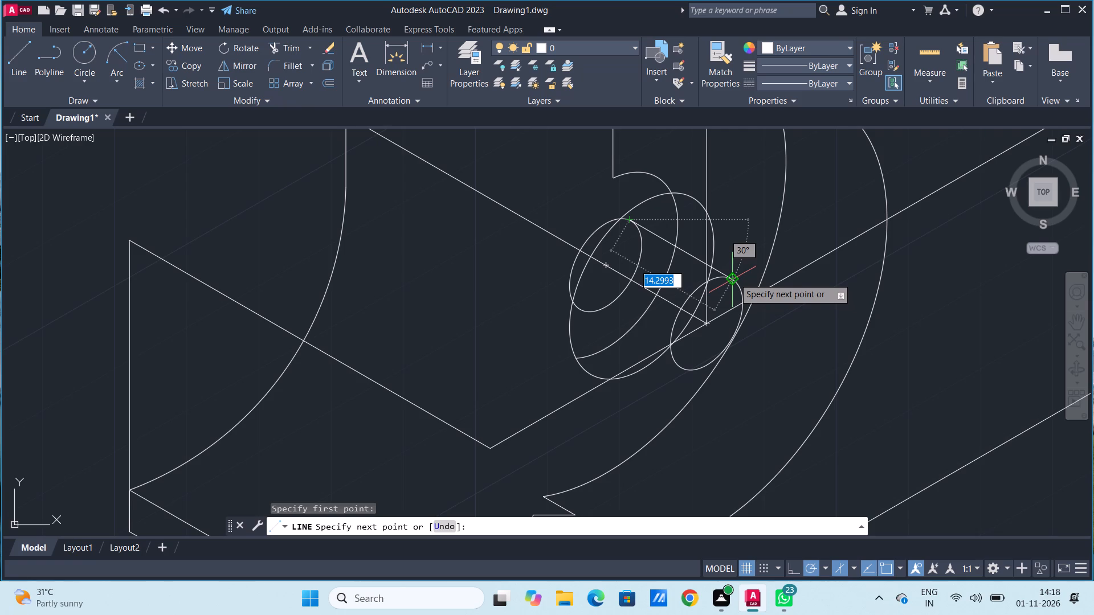
pyautogui.click(734, 278)
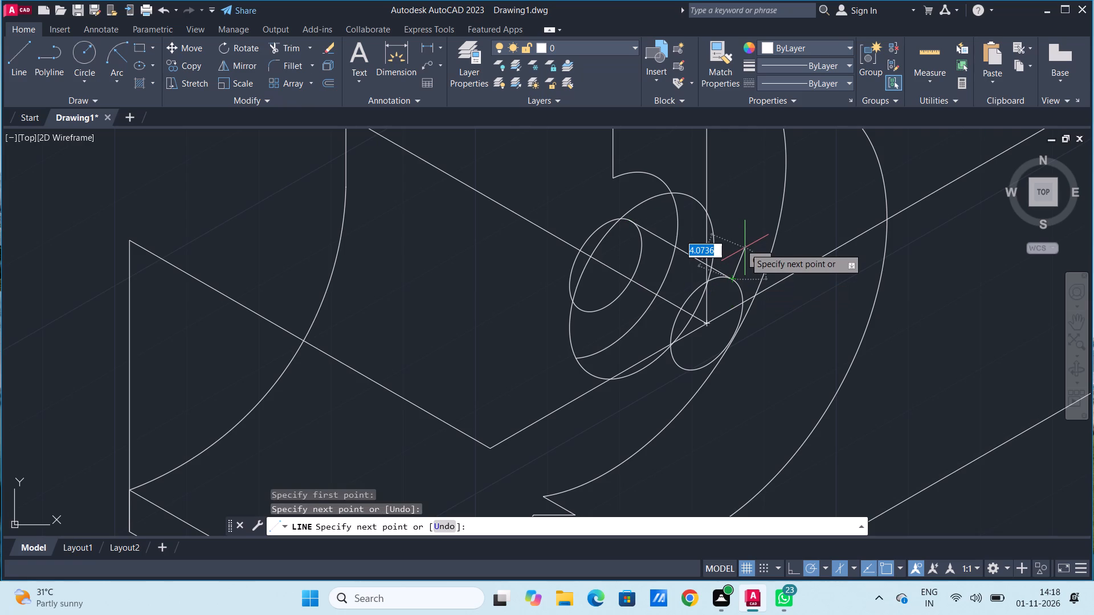
pyautogui.press('space')
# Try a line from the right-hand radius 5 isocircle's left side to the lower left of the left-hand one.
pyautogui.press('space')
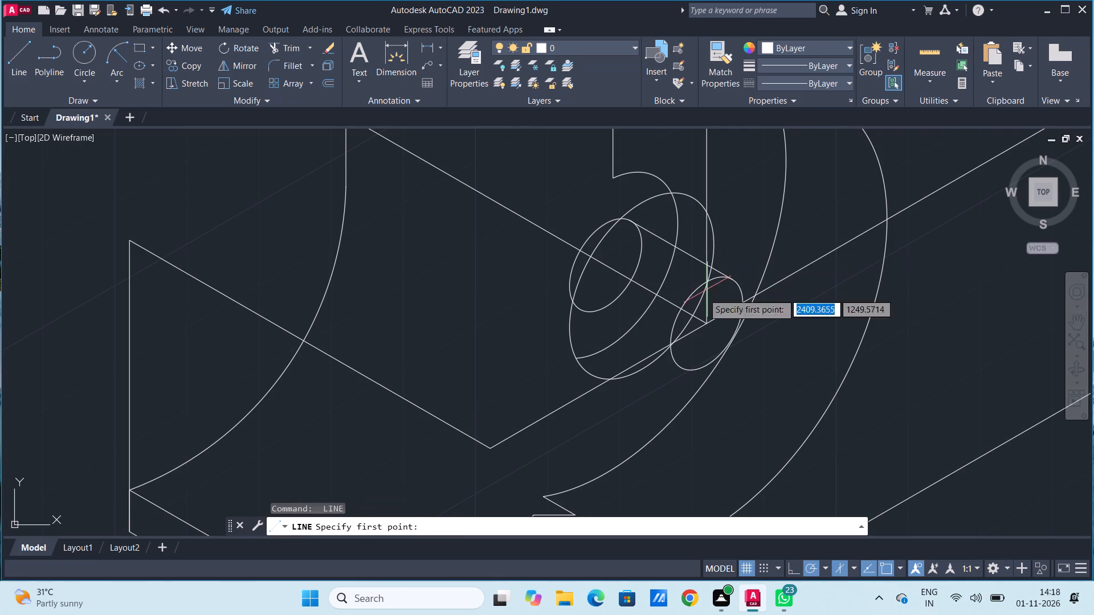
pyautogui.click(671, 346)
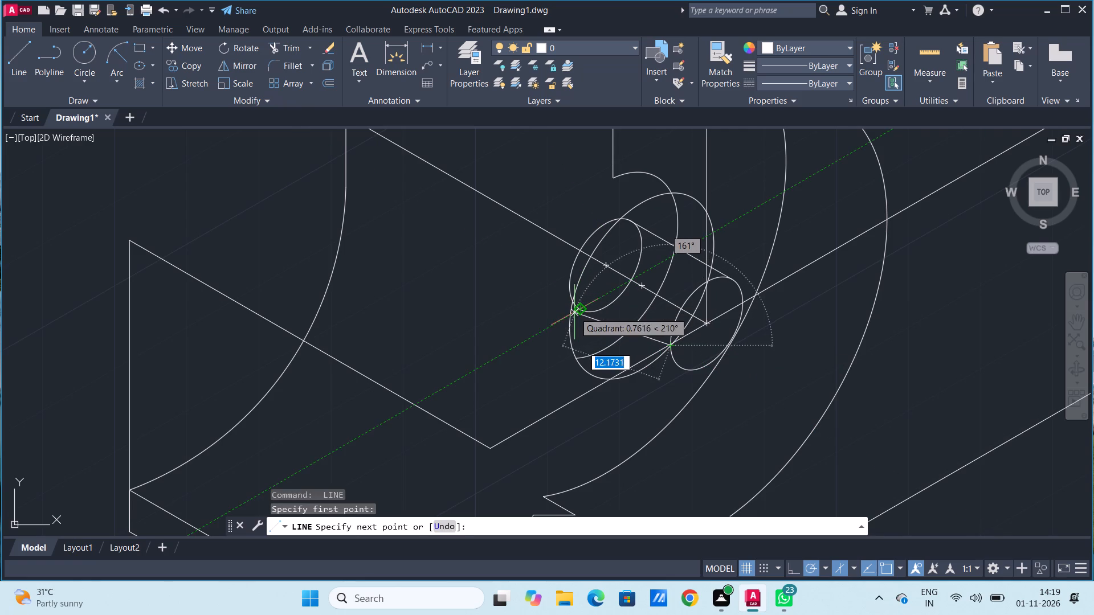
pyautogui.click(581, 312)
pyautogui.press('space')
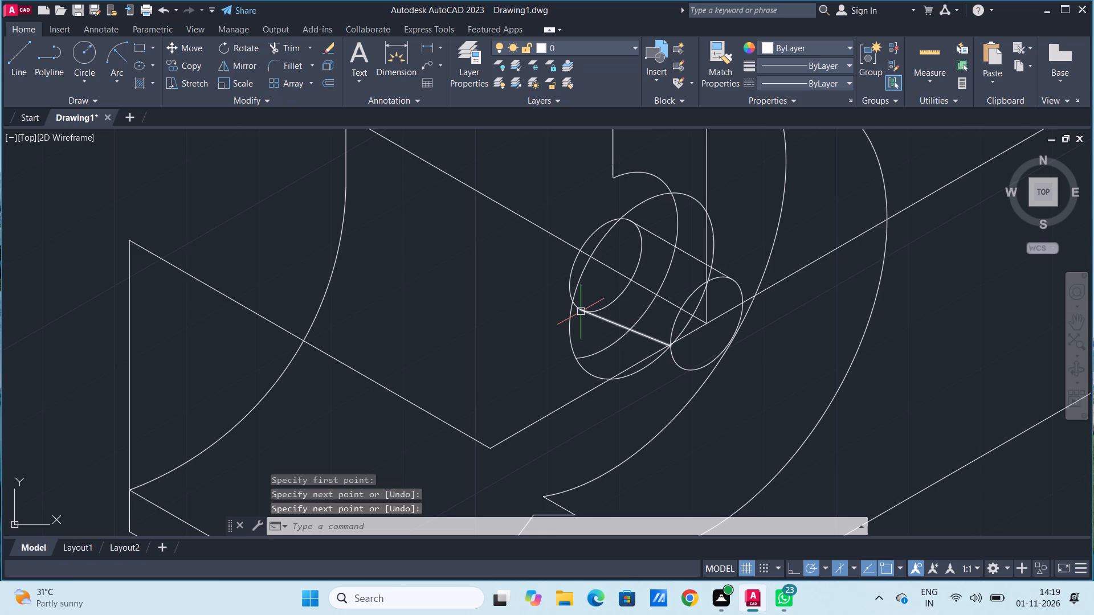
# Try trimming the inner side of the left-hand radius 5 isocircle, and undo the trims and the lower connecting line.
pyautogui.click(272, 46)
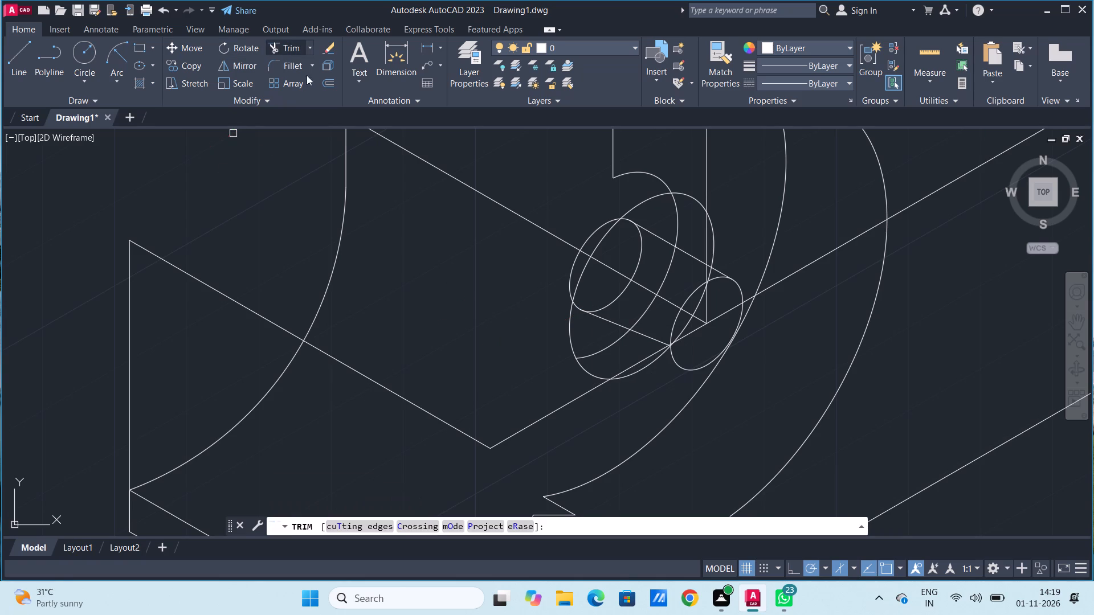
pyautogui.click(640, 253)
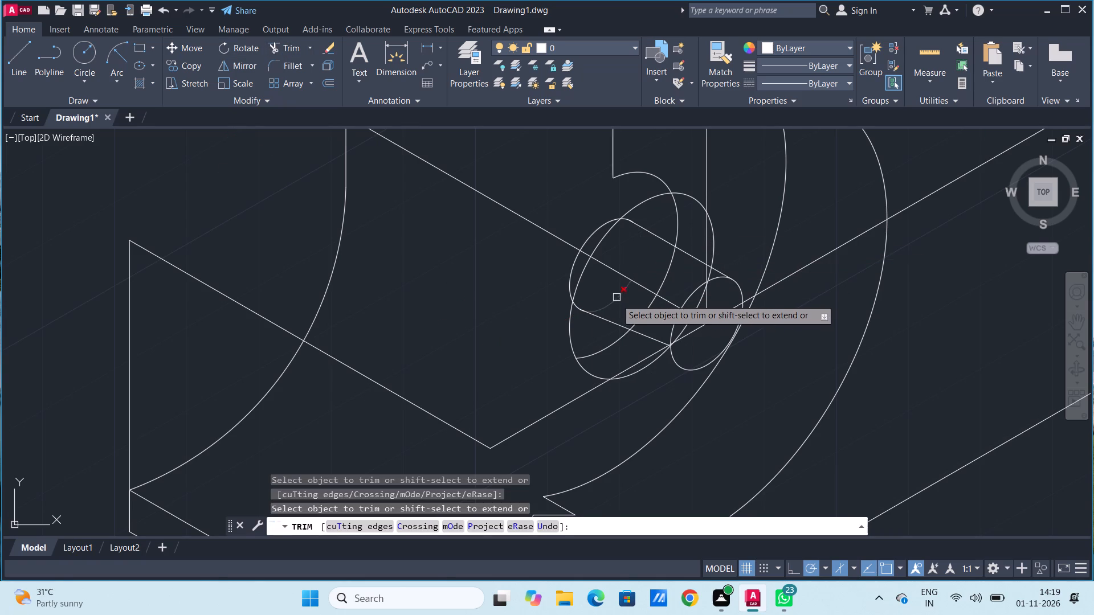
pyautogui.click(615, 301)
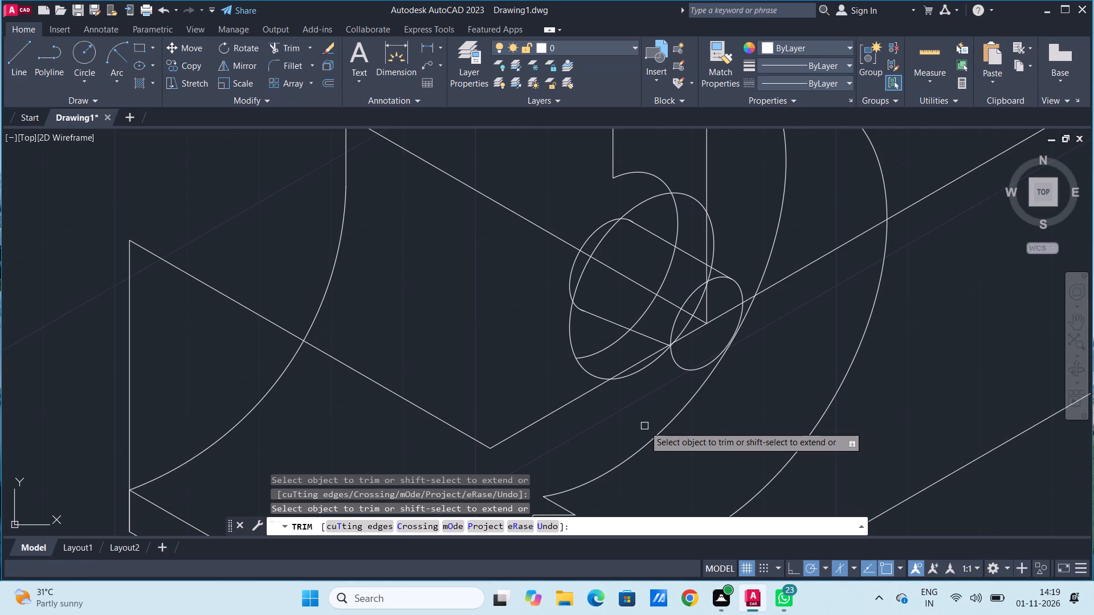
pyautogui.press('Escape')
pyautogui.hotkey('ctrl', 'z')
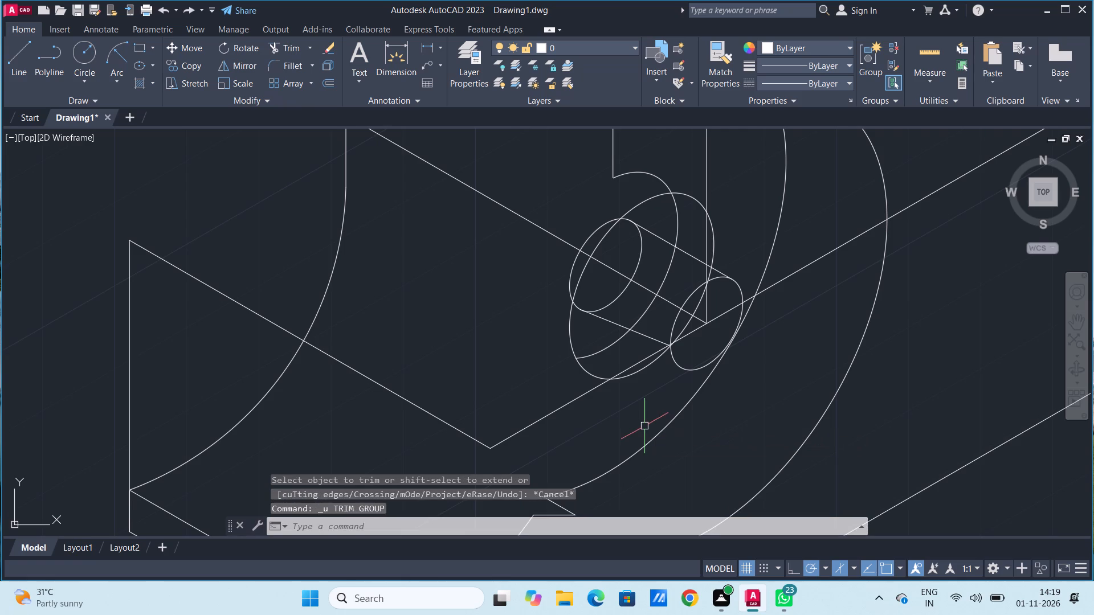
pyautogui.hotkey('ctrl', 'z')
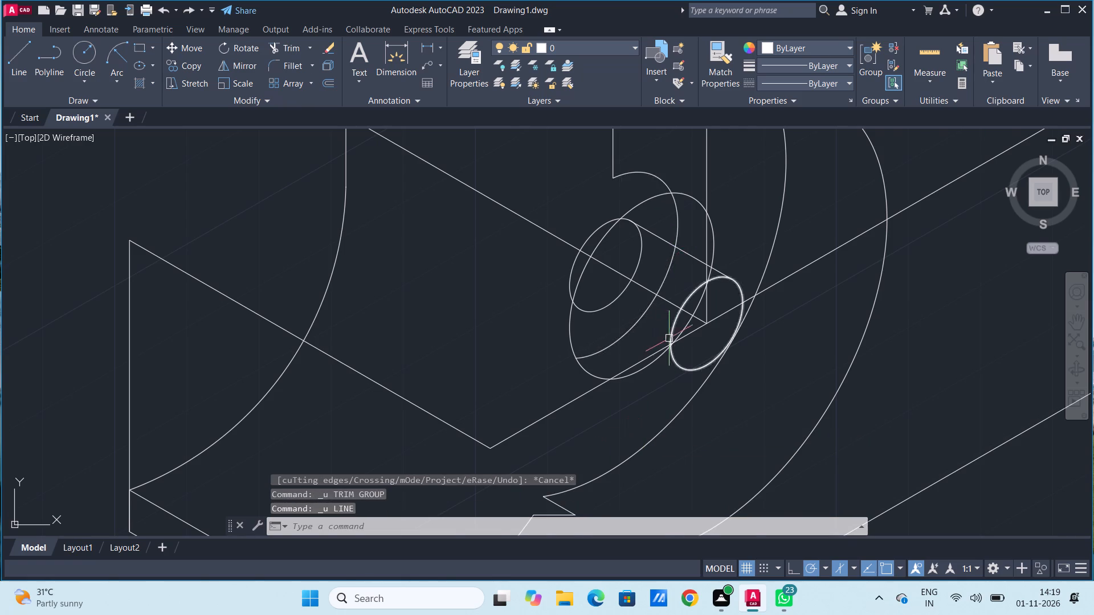
# Draw a tangent line joining the lower-left sides of the right-hand and left-hand radius 5 isocircles.
pyautogui.scroll(-2, 685, 350)
pyautogui.scroll(3, 687, 375)
pyautogui.scroll(2, 758, 355)
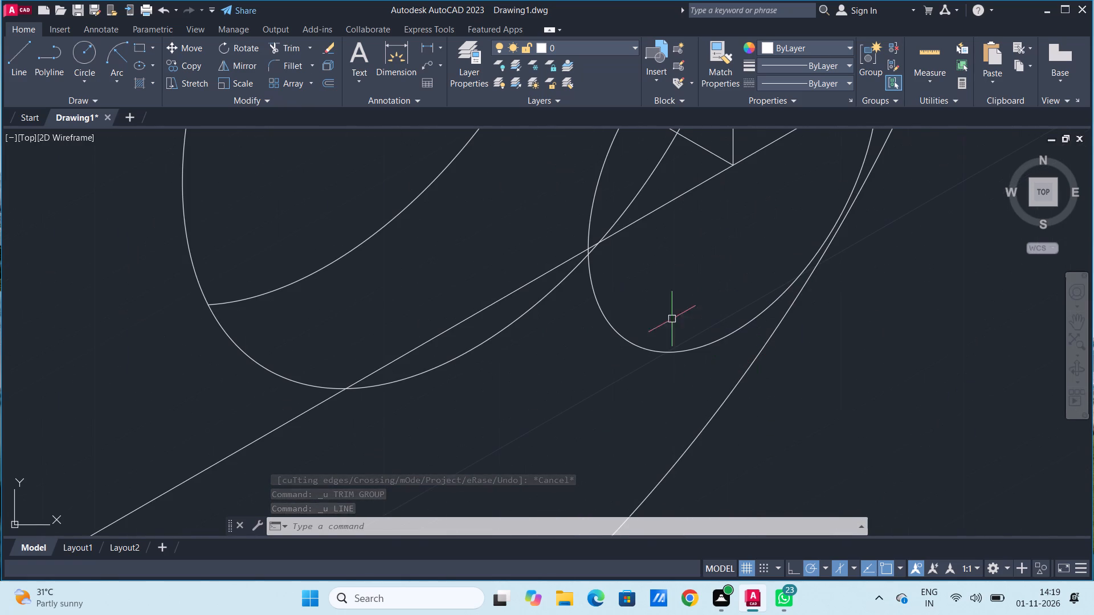
pyautogui.click(23, 61)
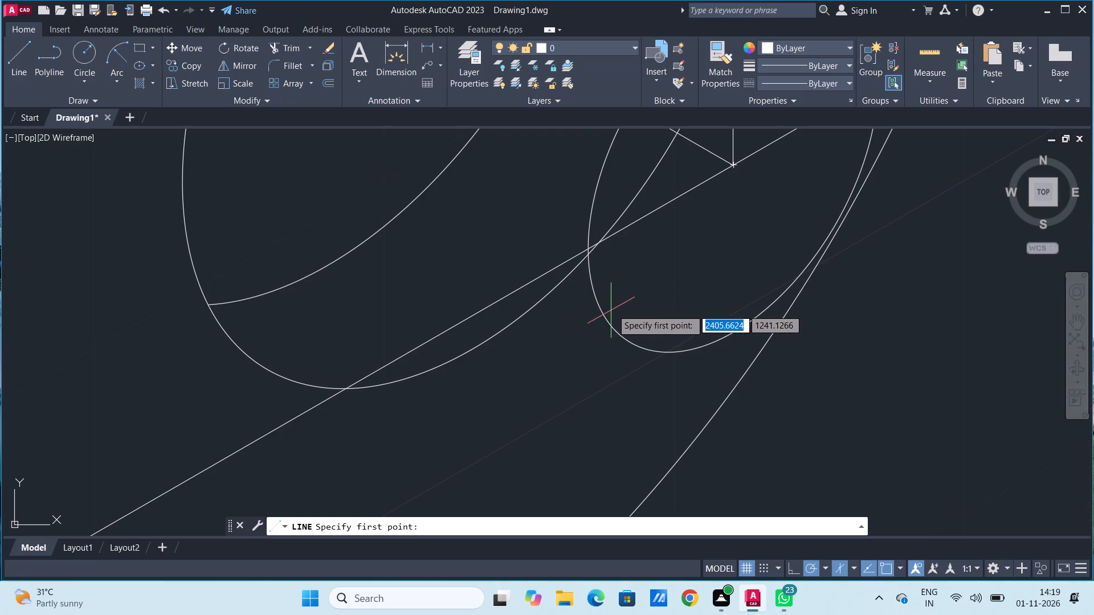
pyautogui.write('tan')
pyautogui.press('Return')
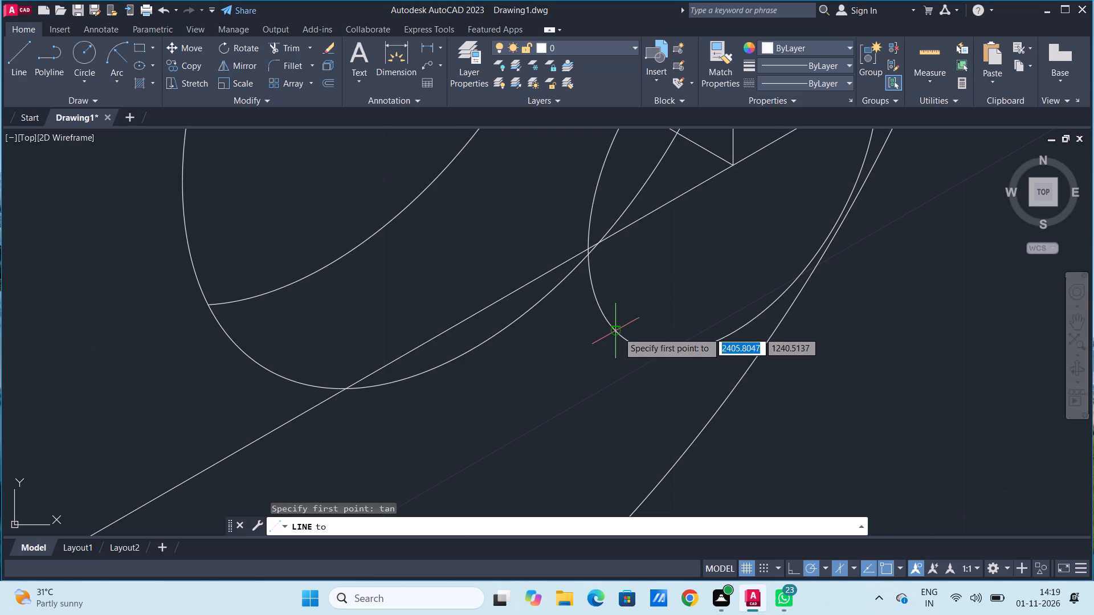
pyautogui.click(618, 332)
pyautogui.scroll(3, 509, 270)
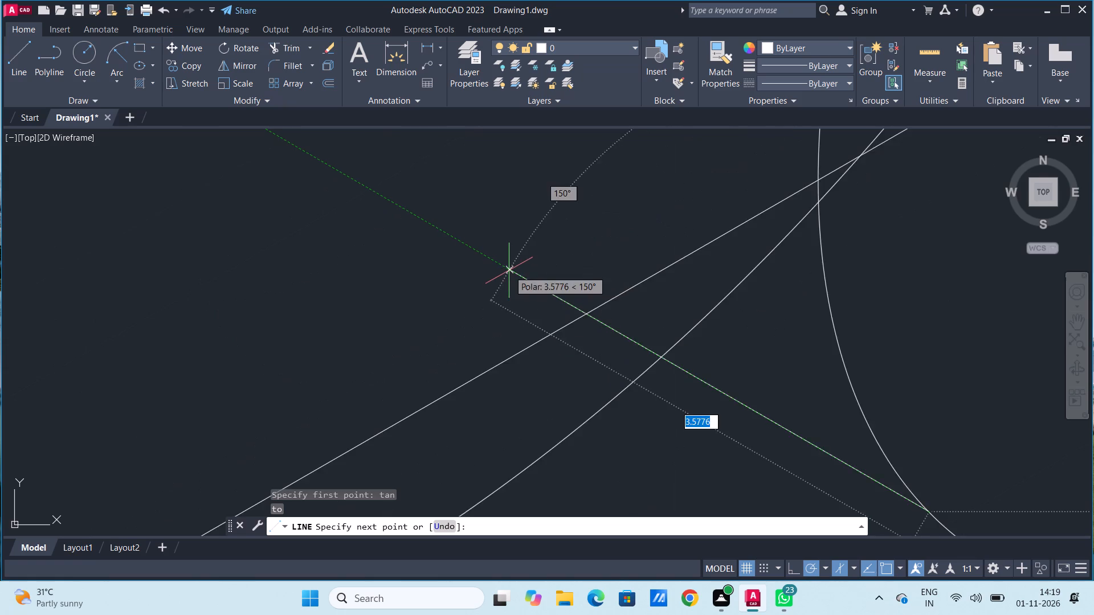
pyautogui.scroll(-4, 509, 270)
pyautogui.moveTo(500, 241); pyautogui.dragTo(641, 408, button='middle')
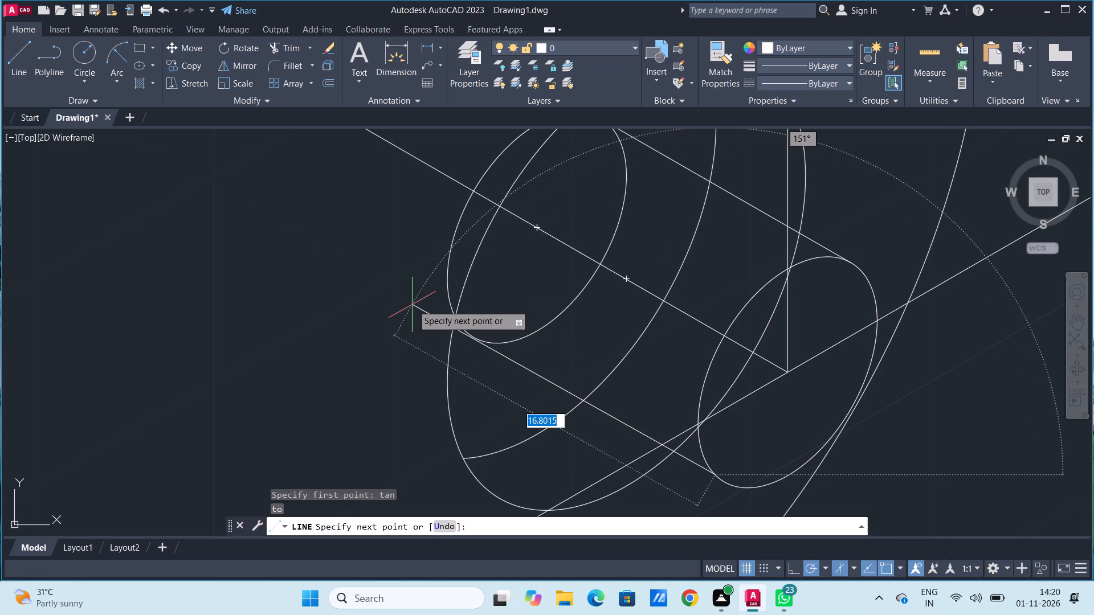
pyautogui.write('tan')
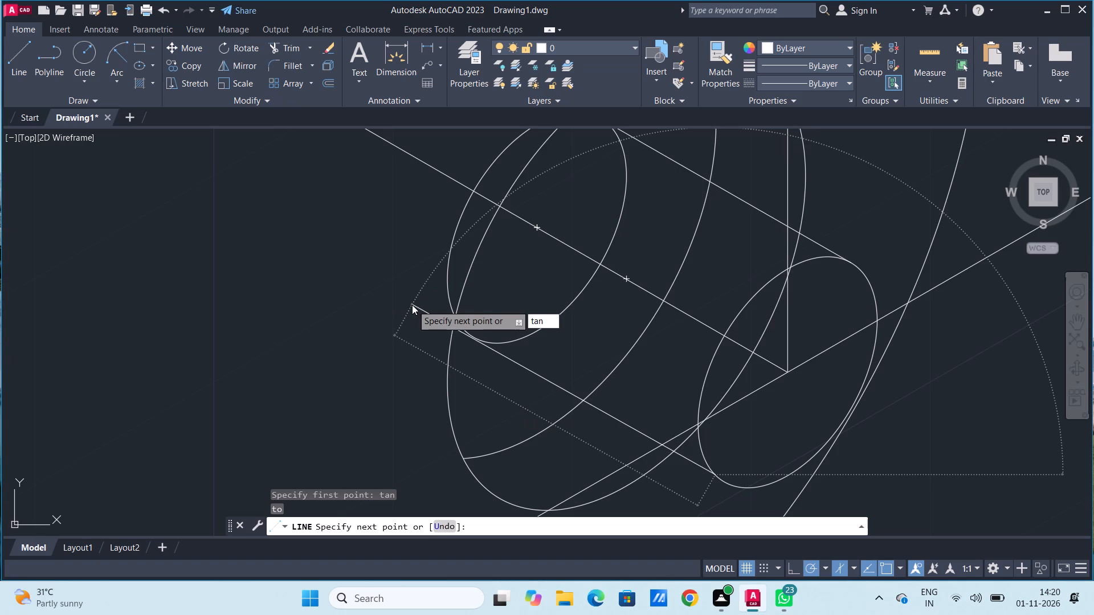
pyautogui.press('Return')
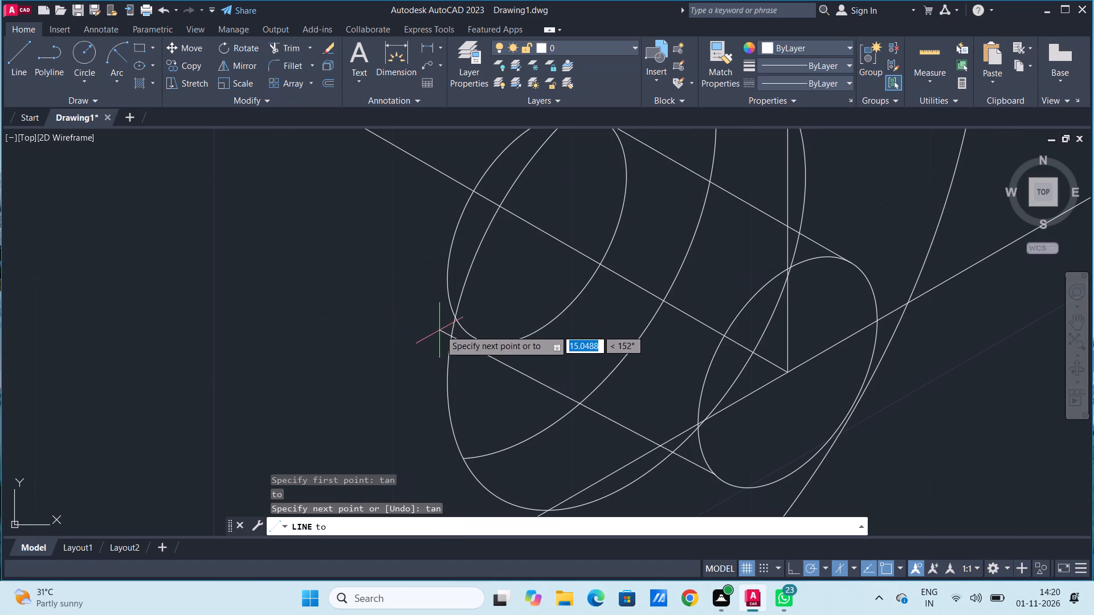
pyautogui.click(471, 336)
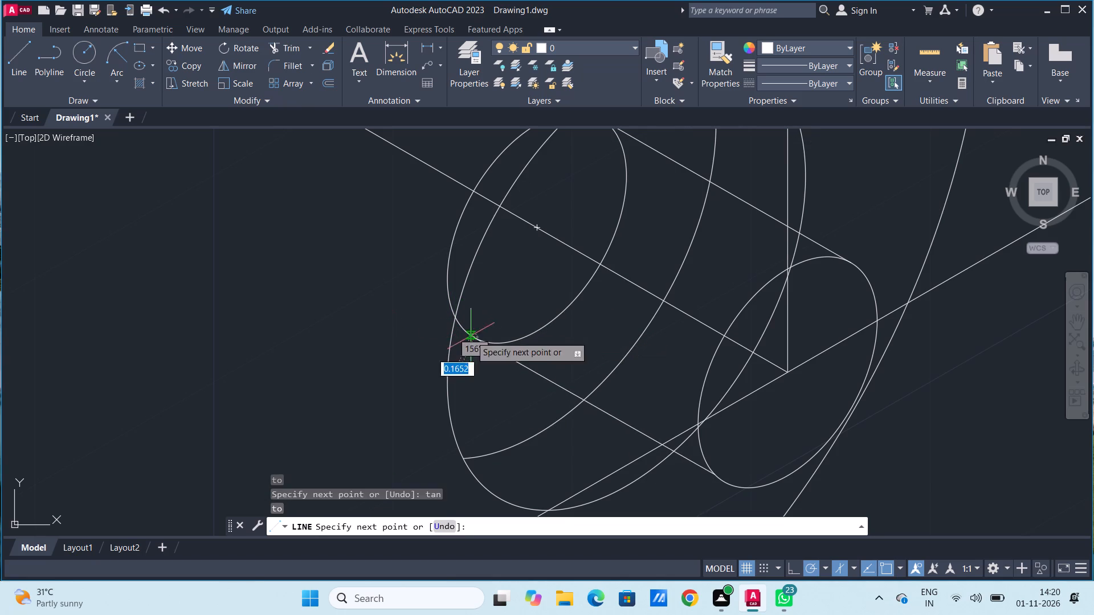
pyautogui.press('space')
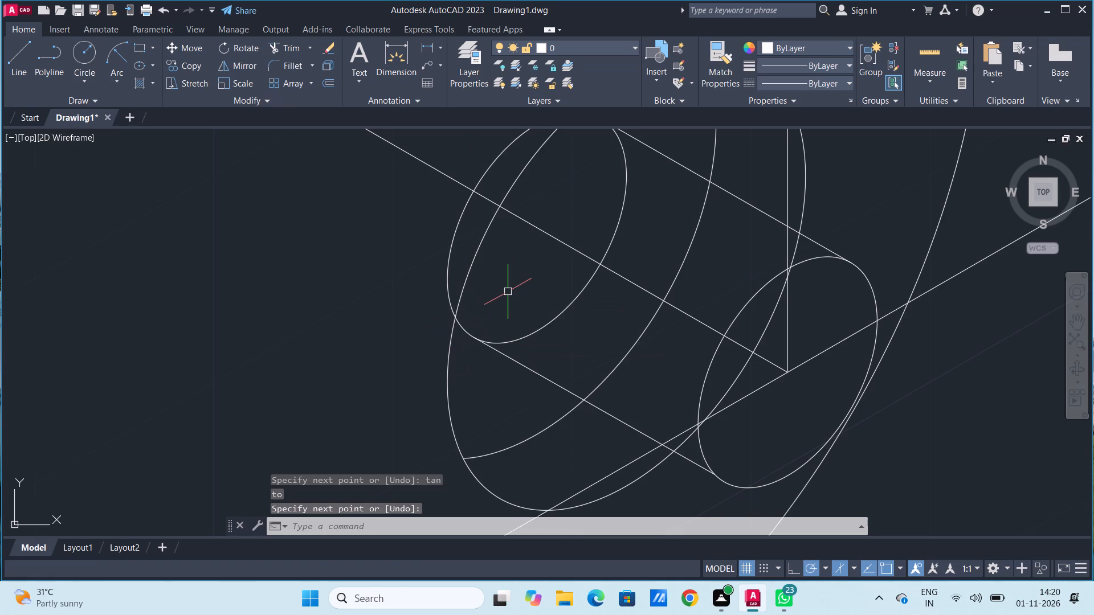
# Trim the inner side of the left-hand radius 5 isocircle between the upper and lower tangent lines.
pyautogui.scroll(-2, 504, 334)
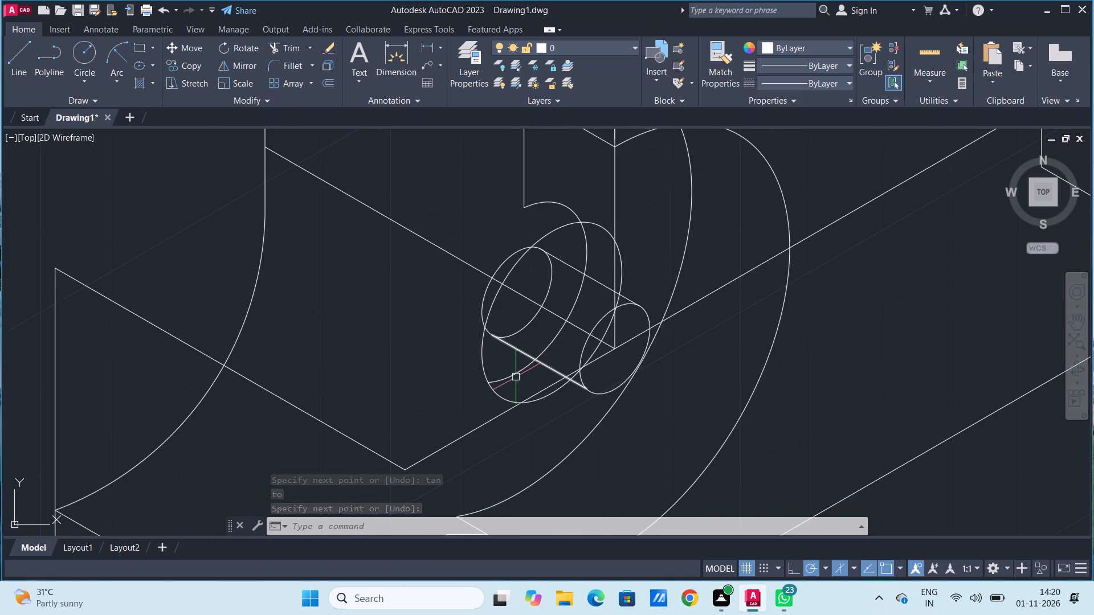
pyautogui.click(292, 54)
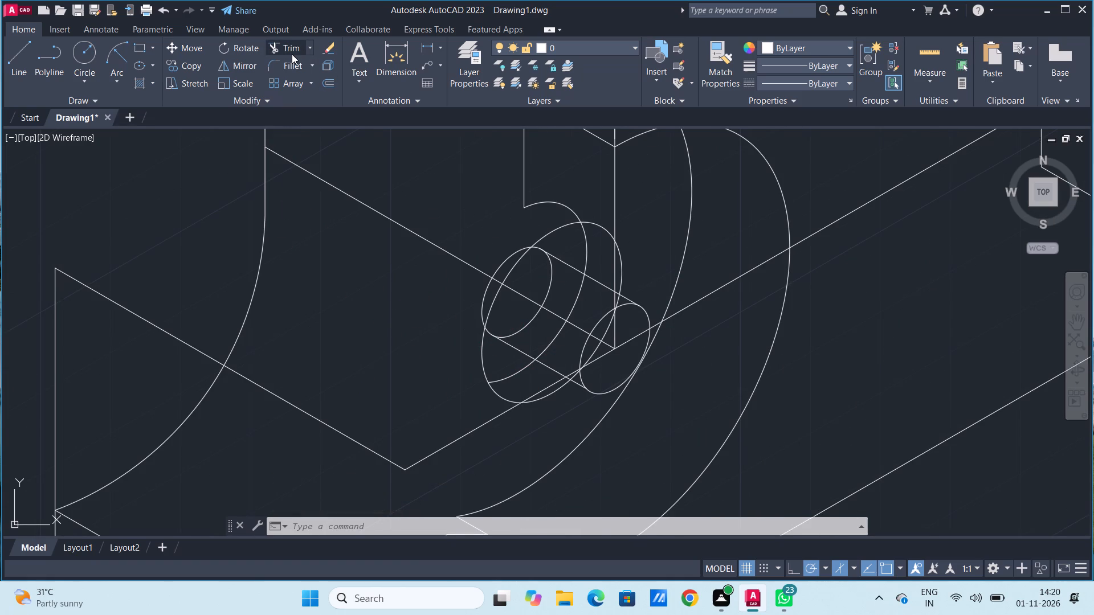
pyautogui.click(526, 322)
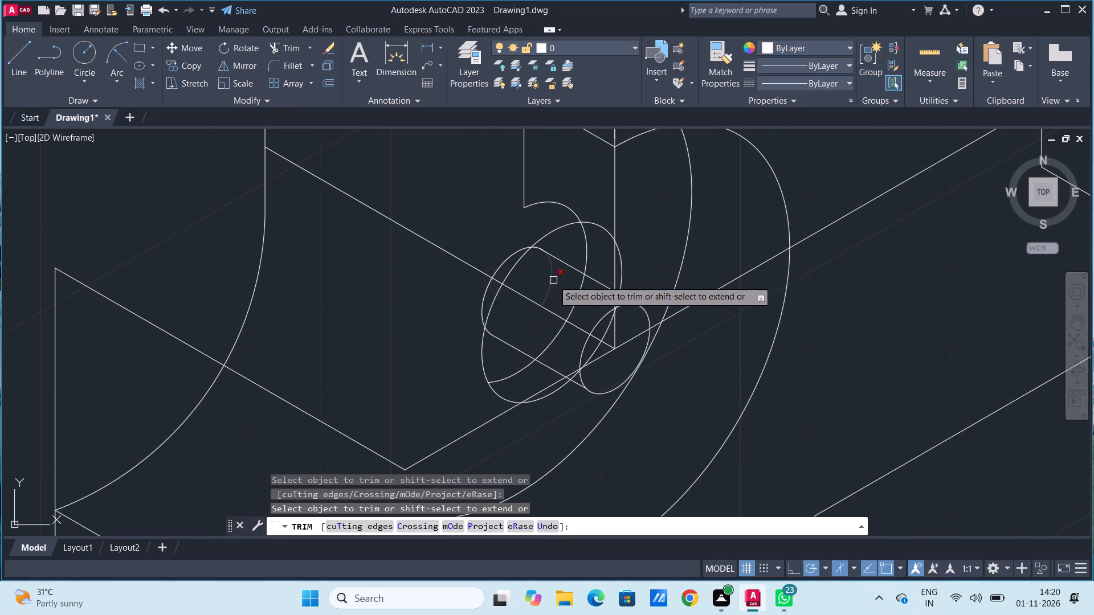
pyautogui.click(553, 280)
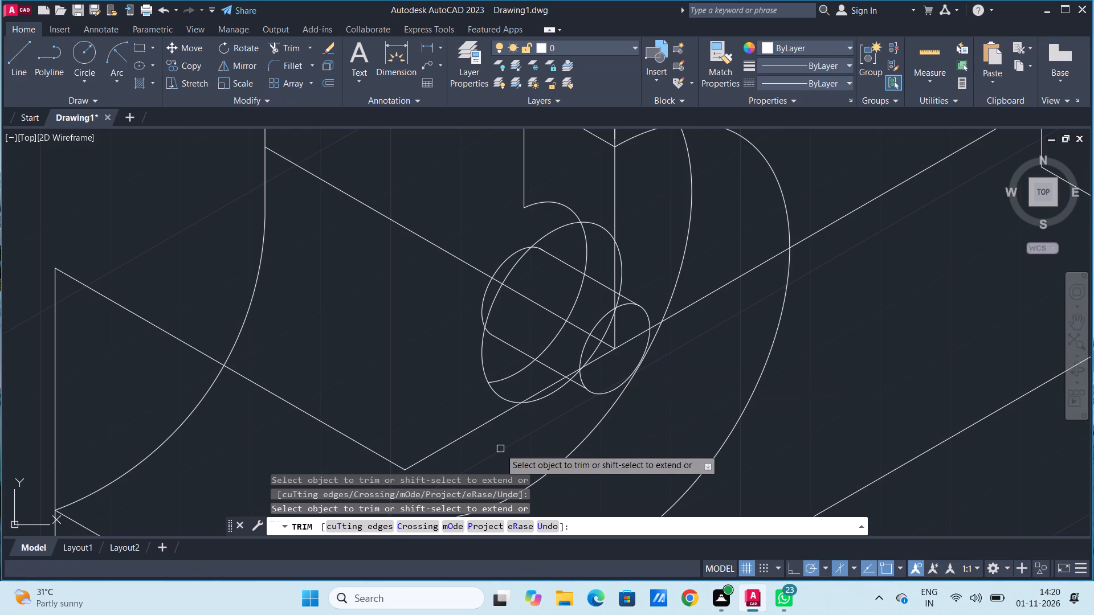
# Trim the left side of the larger-remaining radius 10 isocircle where it passes inside the left-hand radius 5 arc.
pyautogui.scroll(1, 515, 431)
pyautogui.scroll(-3, 535, 413)
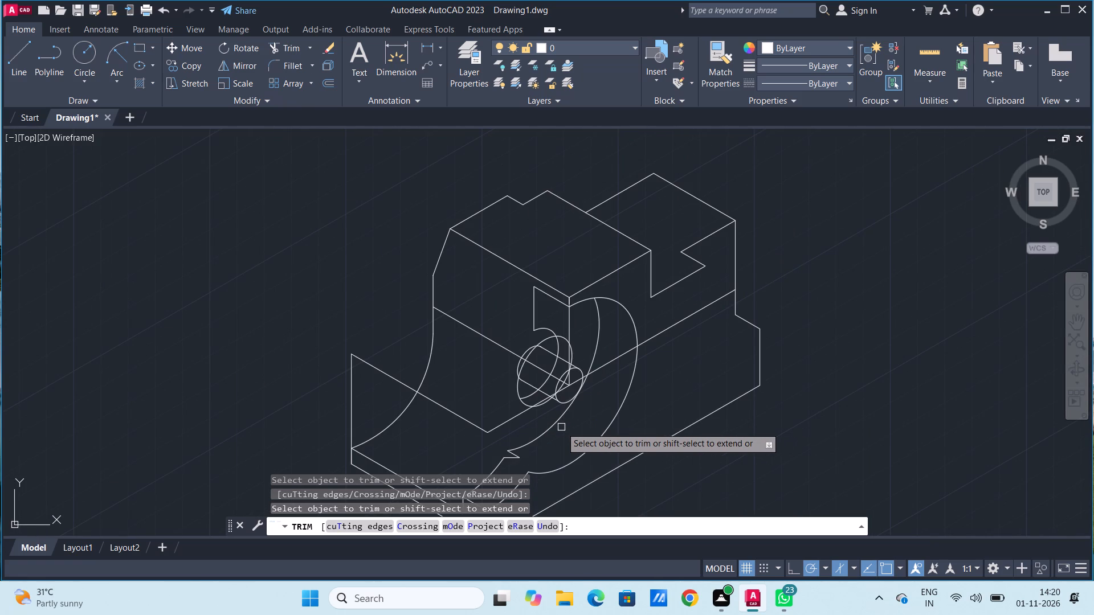
pyautogui.moveTo(569, 425); pyautogui.dragTo(650, 401, button='middle')
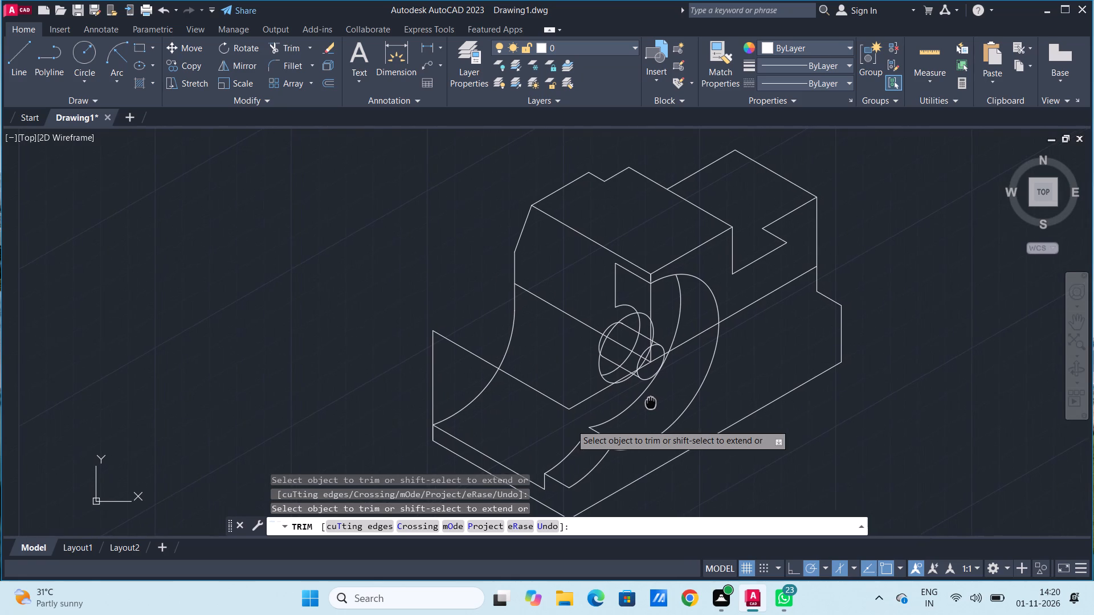
pyautogui.moveTo(650, 401); pyautogui.dragTo(649, 401, button='middle')
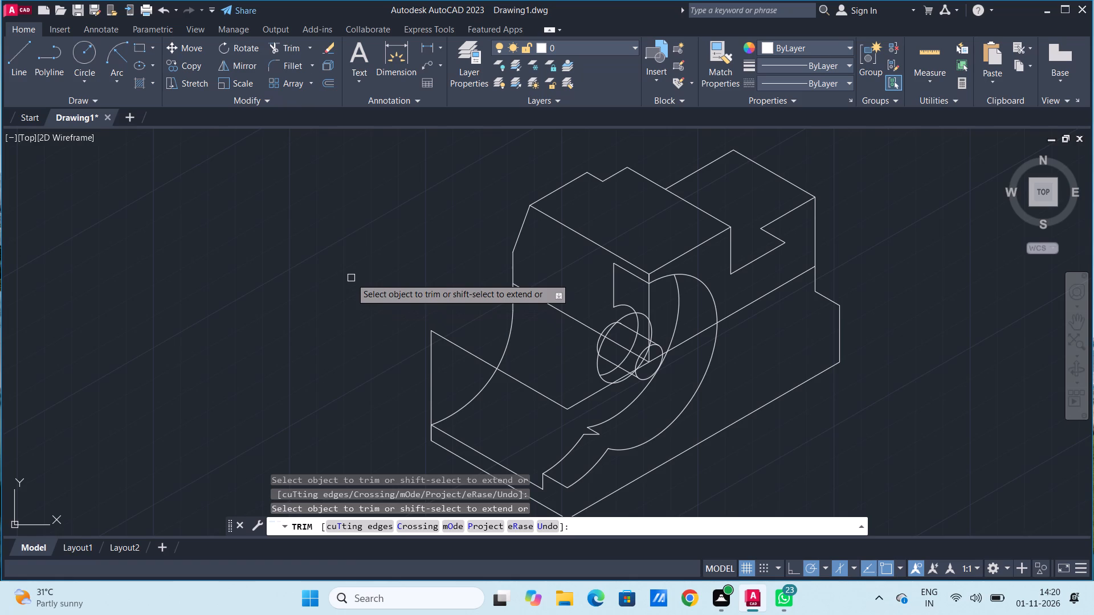
pyautogui.scroll(-3, 632, 343)
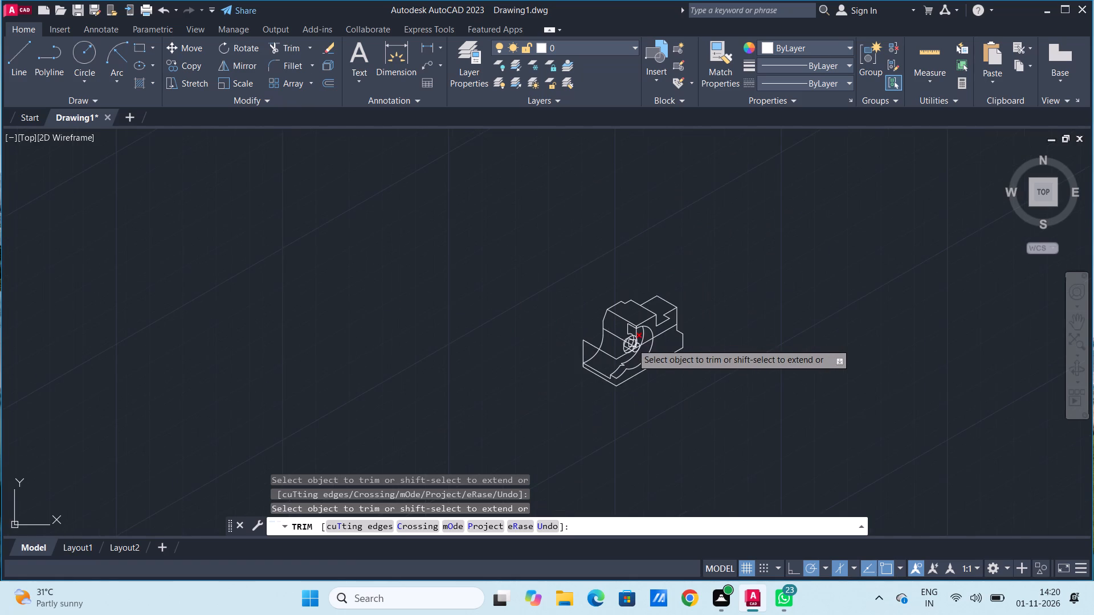
pyautogui.scroll(6, 632, 343)
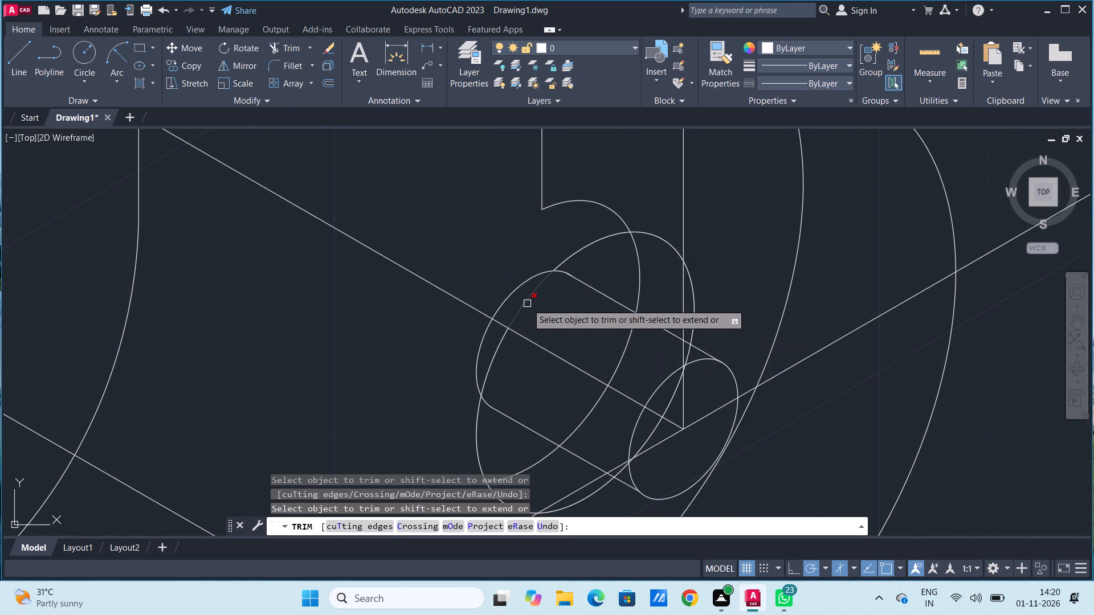
pyautogui.click(527, 304)
pyautogui.click(504, 345)
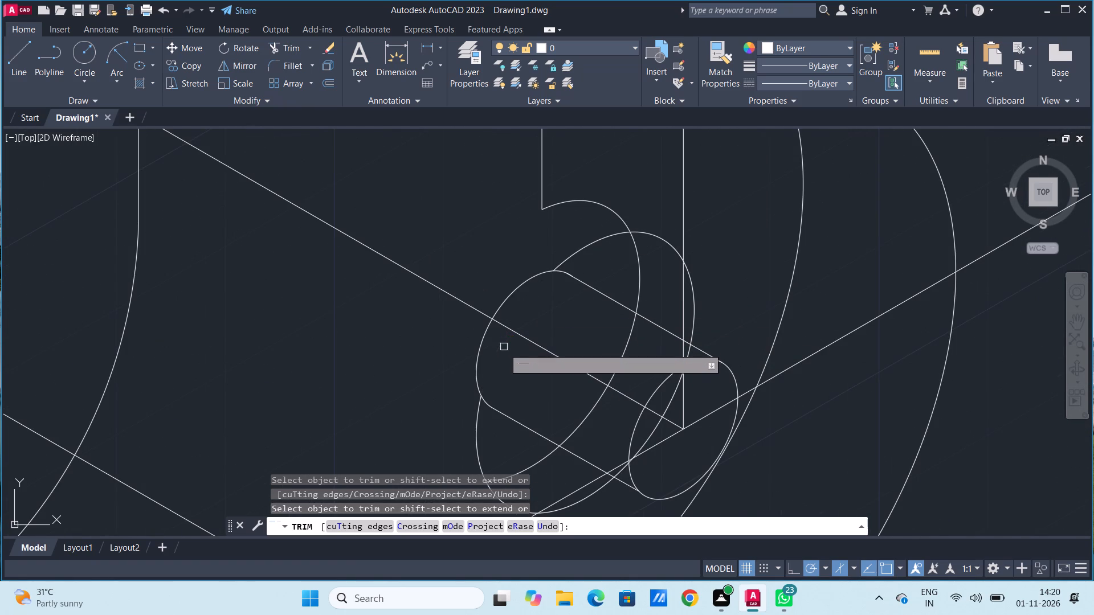
# Trim the radius 10 arc starting at the recess's short vertical edge, from the other radius 10 isocircle down to the lower tangent line.
pyautogui.click(580, 422)
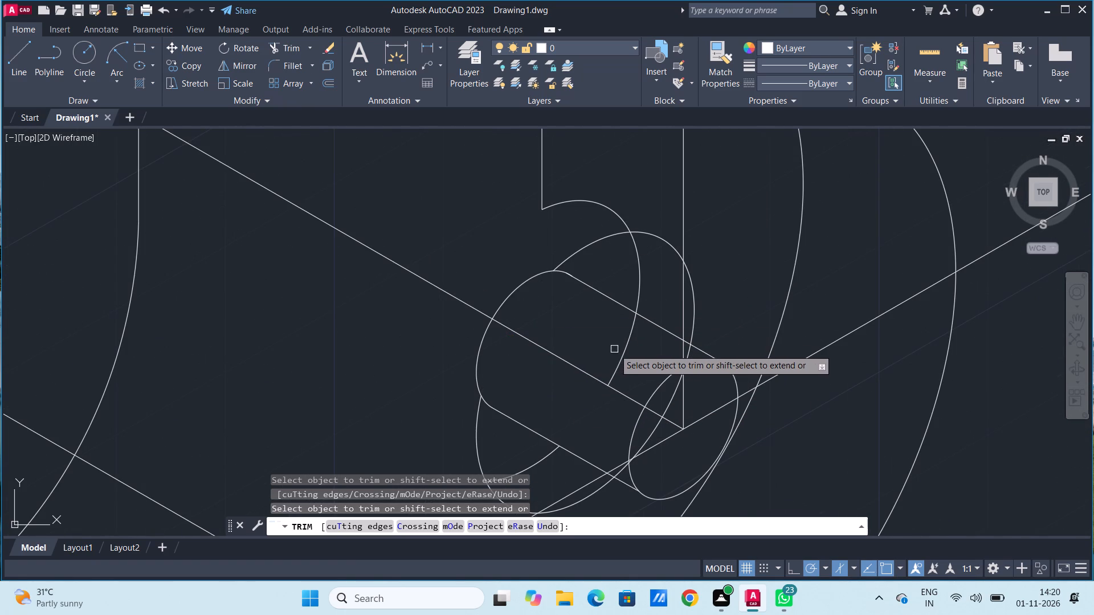
pyautogui.click(623, 352)
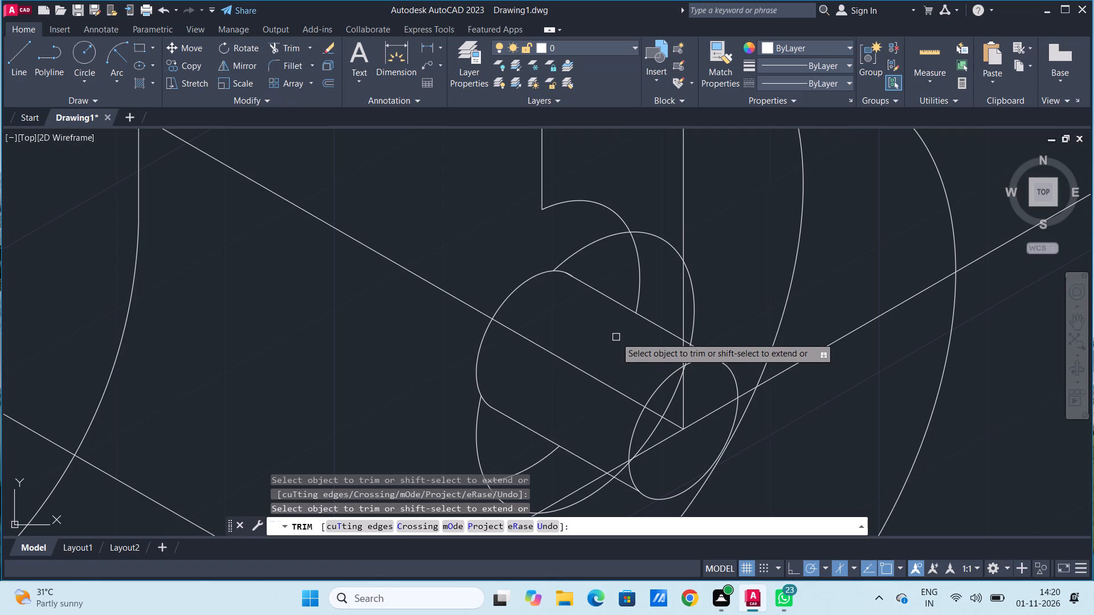
pyautogui.click(639, 265)
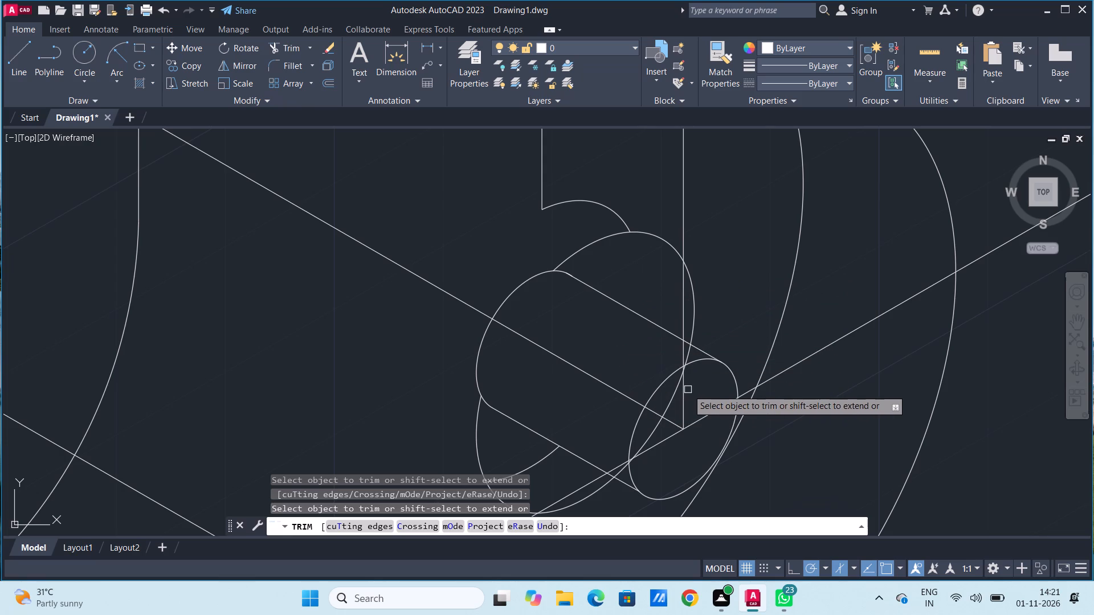
# Trim the right side of the other radius 10 isocircle between the two tangent lines, including its leftover pieces at the right-hand radius 5 isocircle.
pyautogui.click(676, 400)
pyautogui.scroll(4, 691, 368)
pyautogui.click(653, 296)
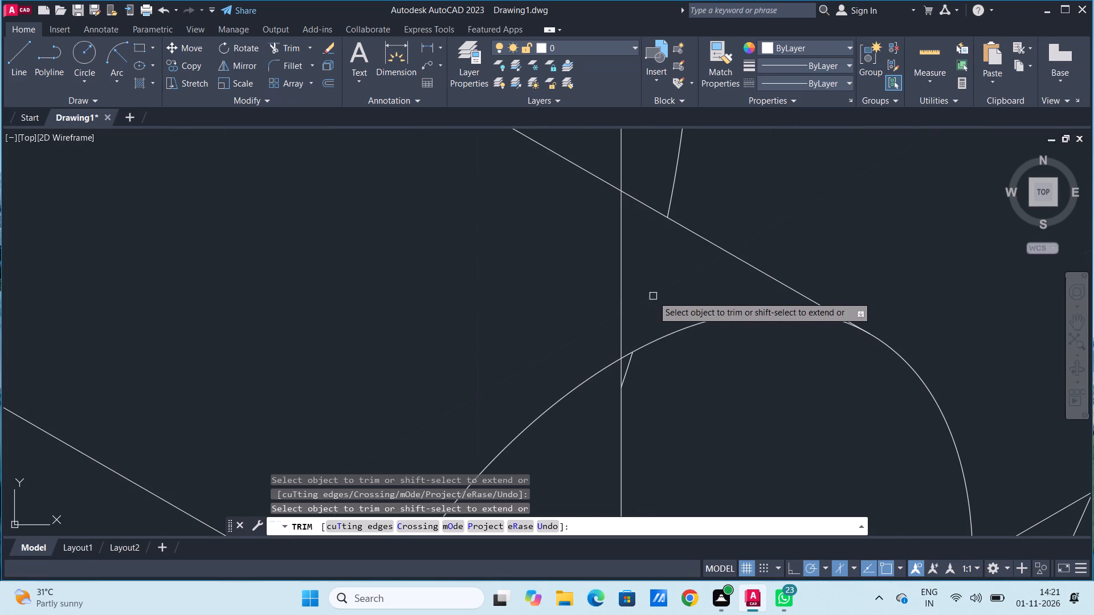
pyautogui.click(630, 374)
pyautogui.scroll(-2, 639, 396)
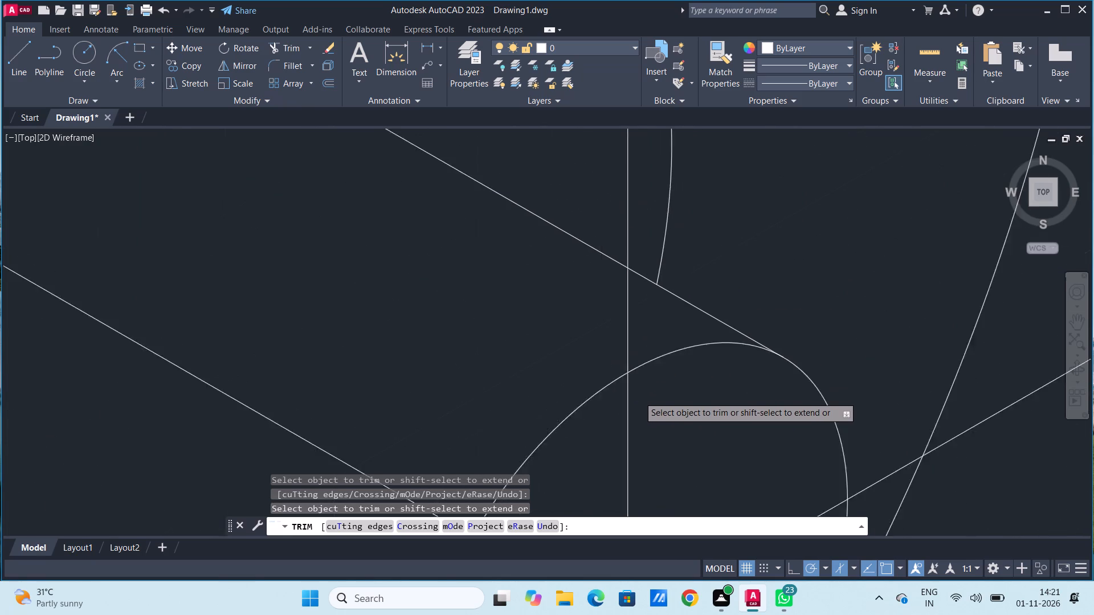
pyautogui.scroll(-1, 639, 396)
pyautogui.moveTo(639, 396); pyautogui.dragTo(671, 214, button='middle')
pyautogui.click(626, 307)
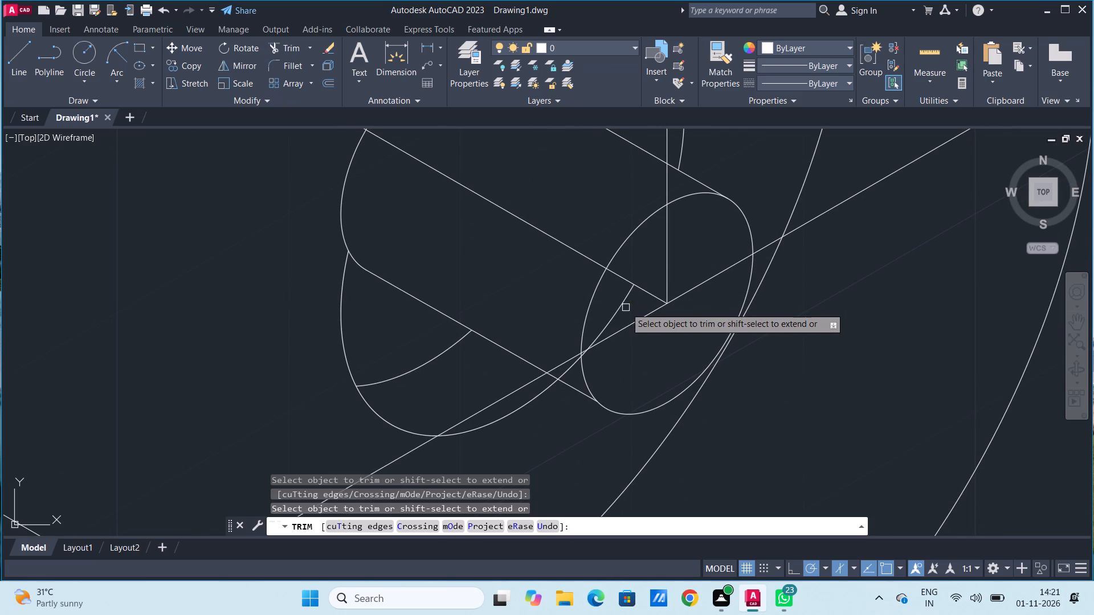
pyautogui.click(609, 313)
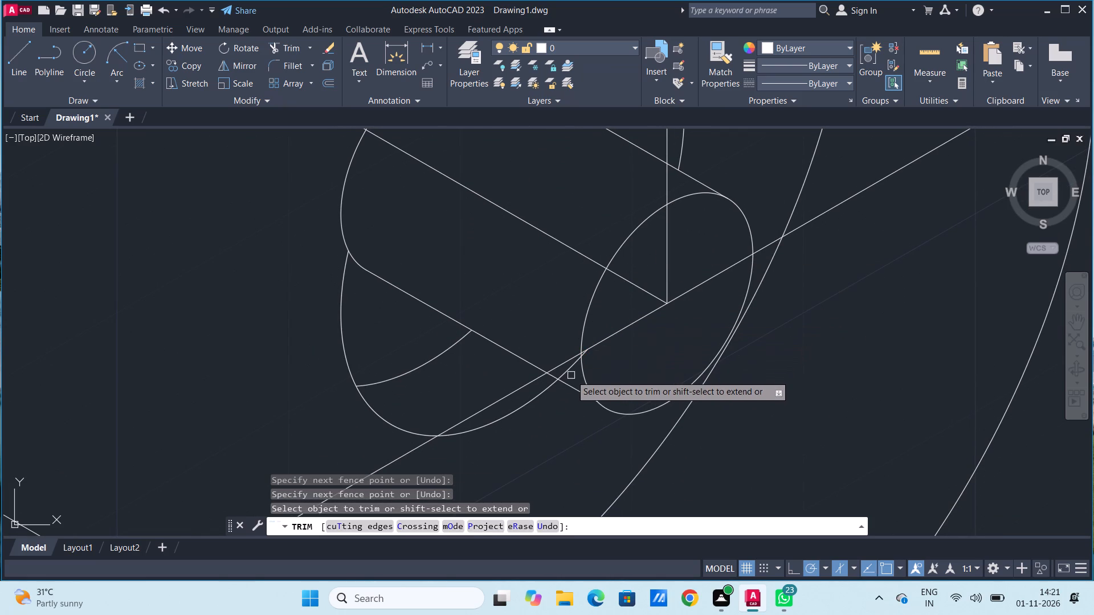
pyautogui.click(570, 372)
pyautogui.scroll(3, 586, 359)
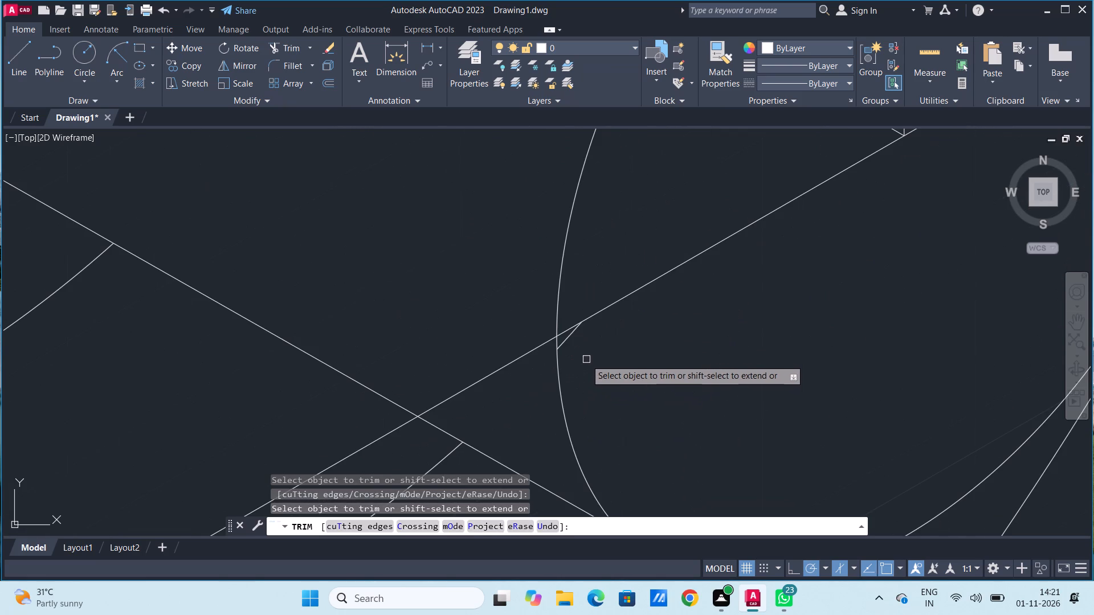
pyautogui.click(569, 341)
pyautogui.scroll(-6, 626, 340)
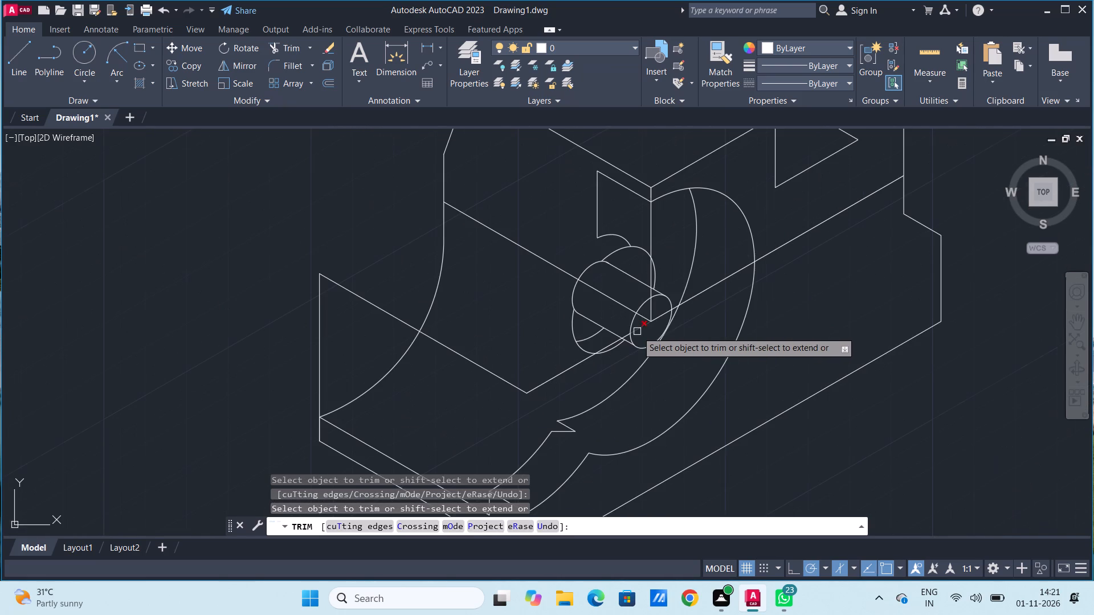
pyautogui.moveTo(621, 277); pyautogui.dragTo(631, 306, button='middle')
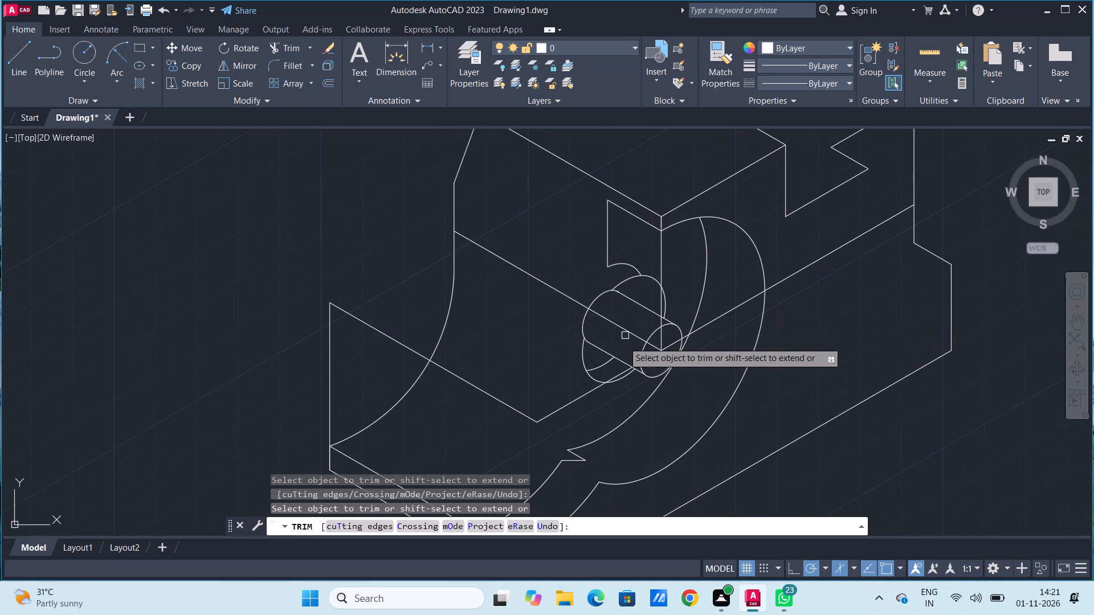
pyautogui.scroll(1, 623, 343)
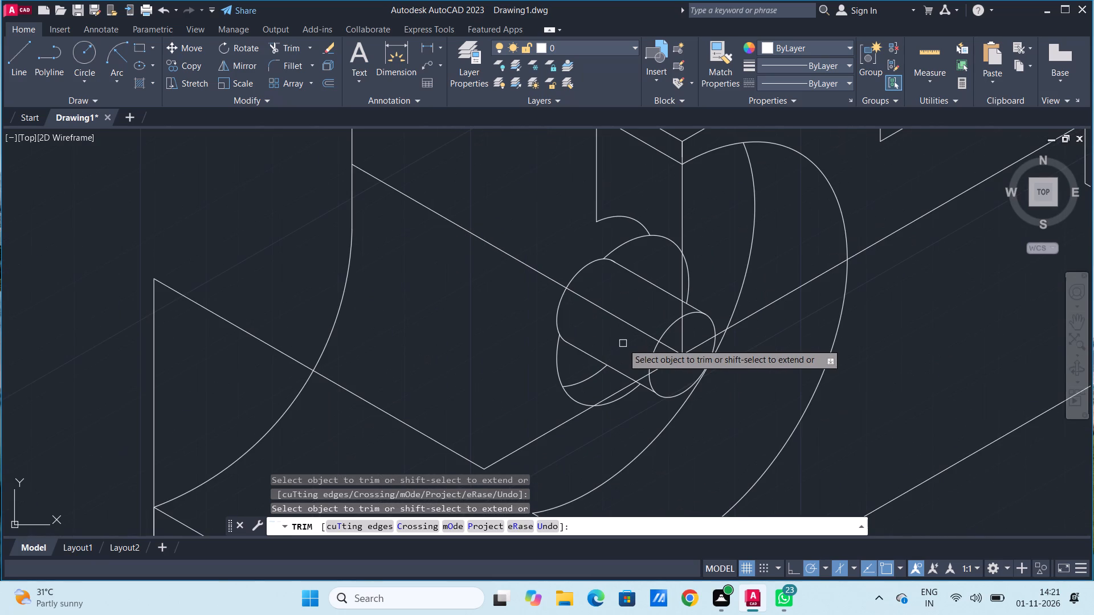
pyautogui.press('Escape')
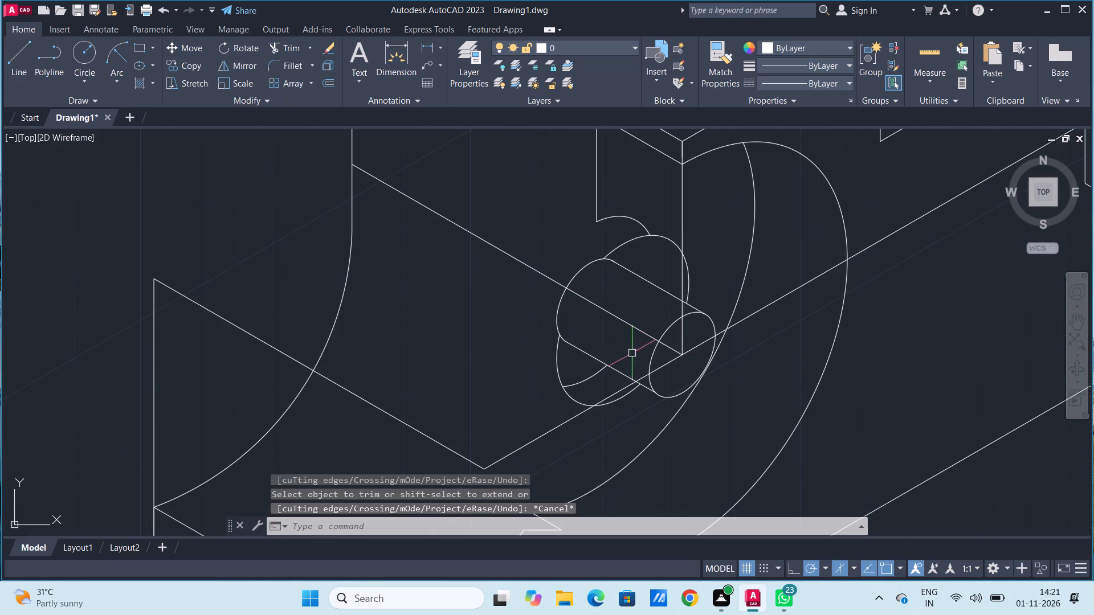
# Draw a start-end-radius arc of radius 25 from the notch's upper tip to the left end of the short arc below the lower tangent line.
pyautogui.scroll(3, 570, 297)
pyautogui.scroll(-3, 569, 298)
pyautogui.moveTo(490, 367); pyautogui.dragTo(508, 302, button='middle')
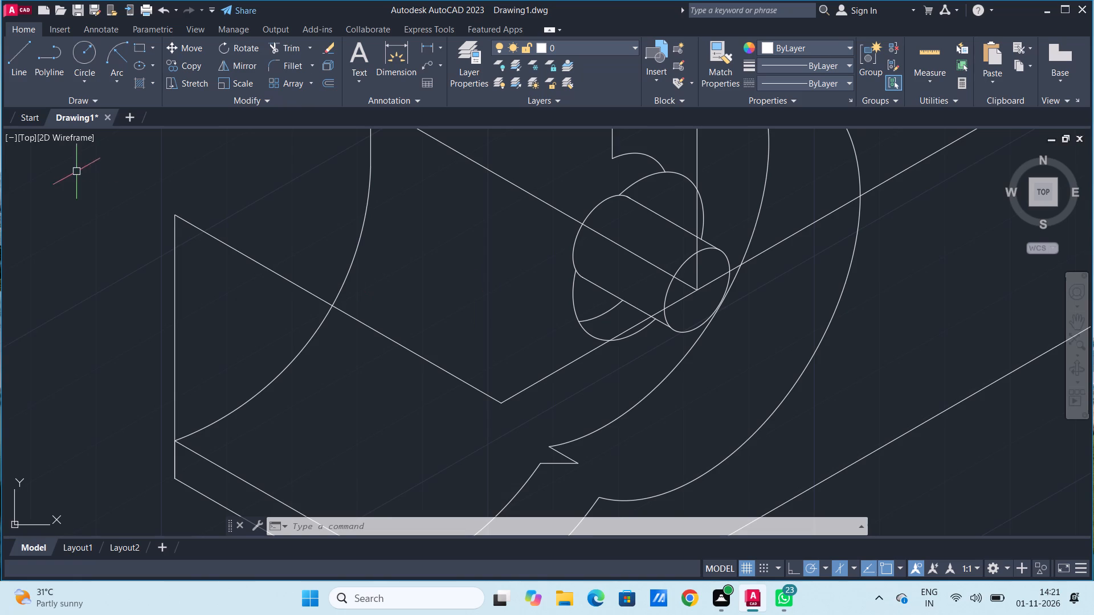
pyautogui.click(107, 57)
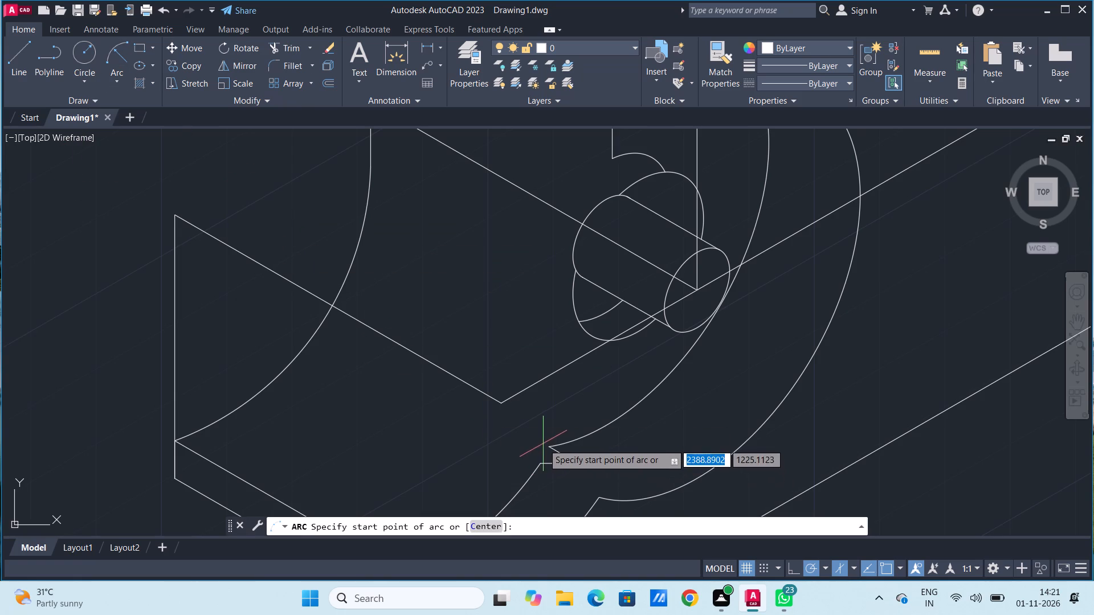
pyautogui.click(549, 444)
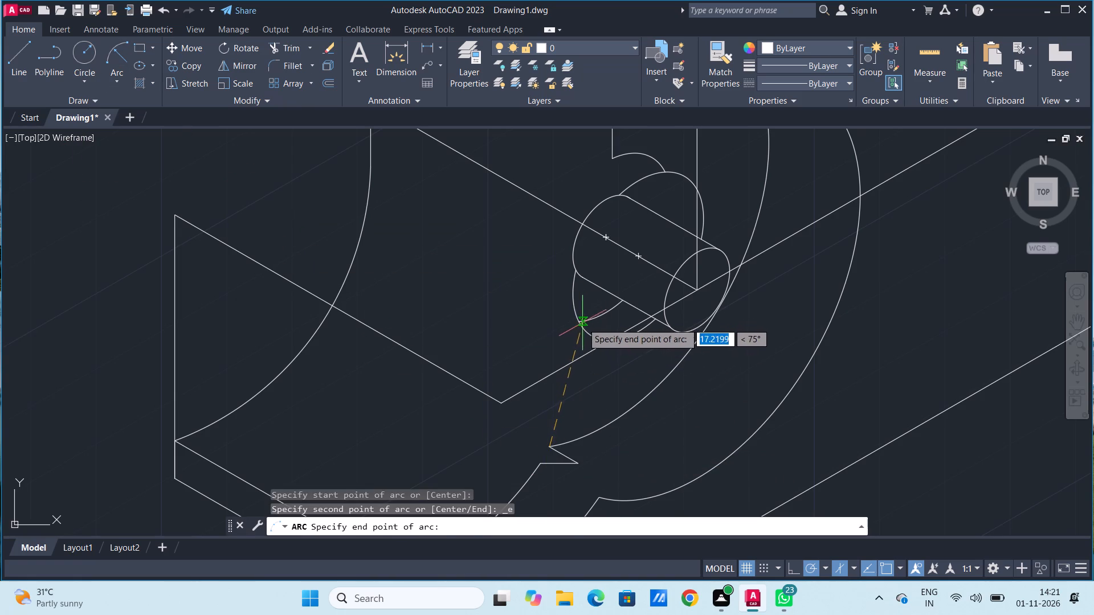
pyautogui.click(580, 323)
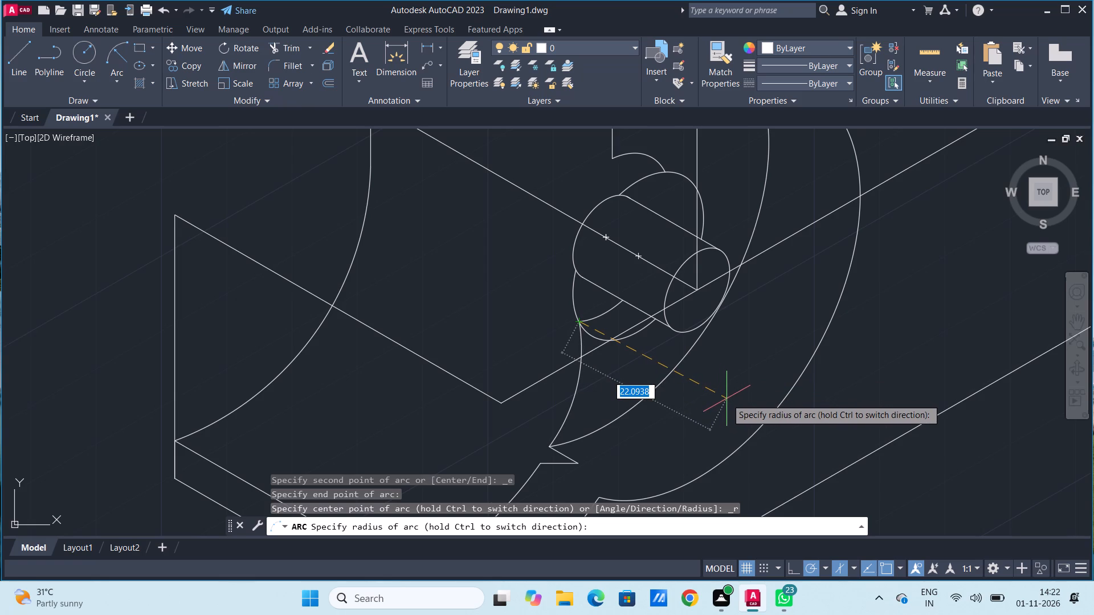
pyautogui.write('25')
pyautogui.press('Return')
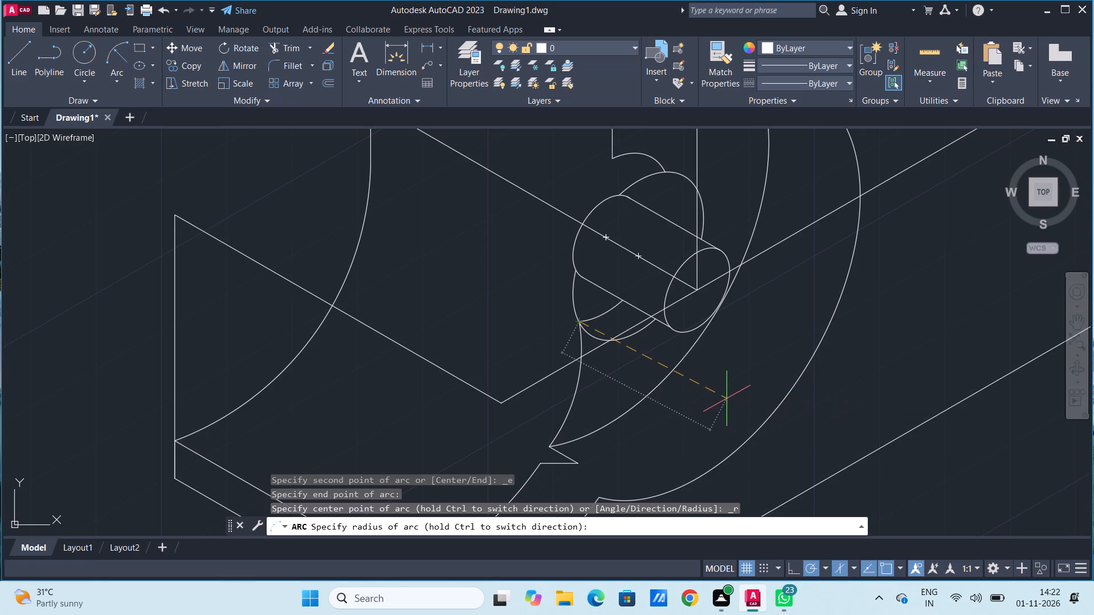
# Trim the left side of the radius 10 isocircle between the lower tangent line and the upper end of the radius 25 arc.
pyautogui.scroll(-3, 704, 344)
pyautogui.scroll(2, 710, 356)
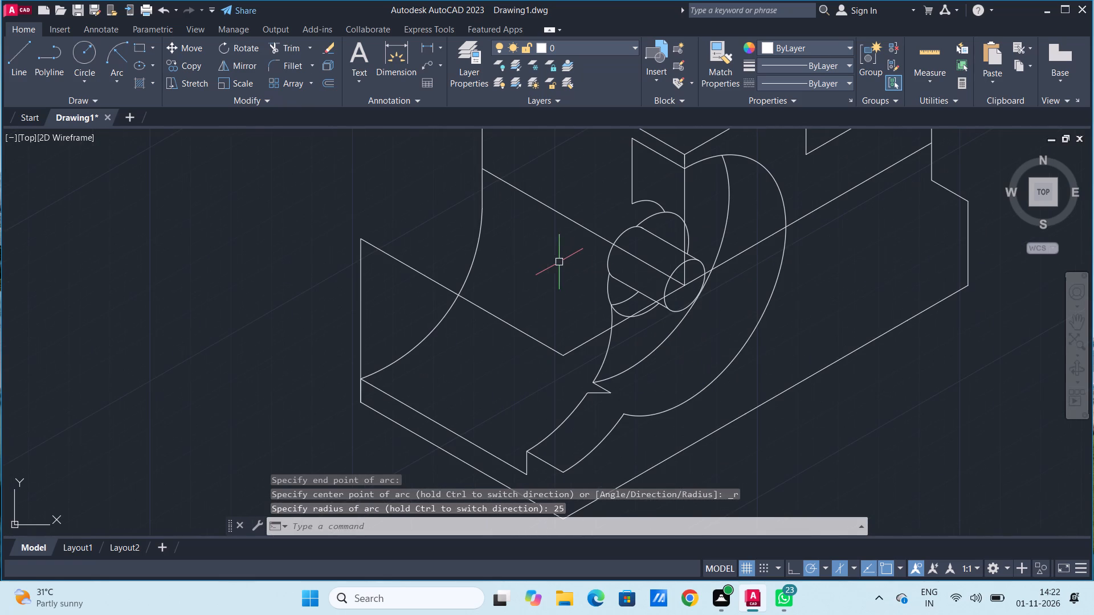
pyautogui.click(286, 47)
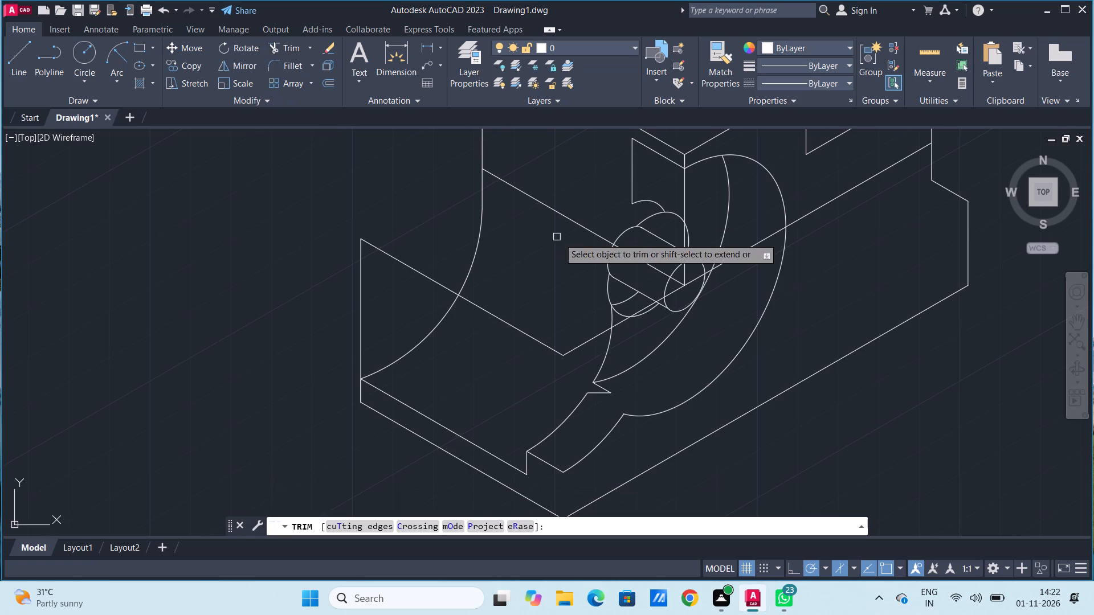
pyautogui.click(607, 290)
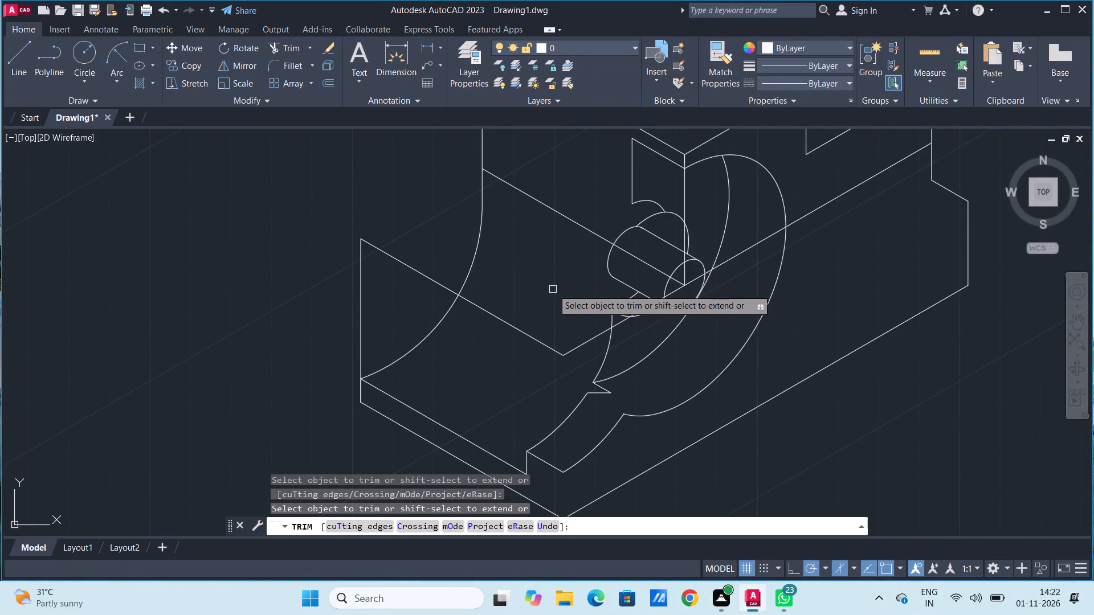
pyautogui.press('space')
# Draw a 5-unit line at 330° from the lower end of the recess's short vertical edge.
pyautogui.scroll(3, 580, 307)
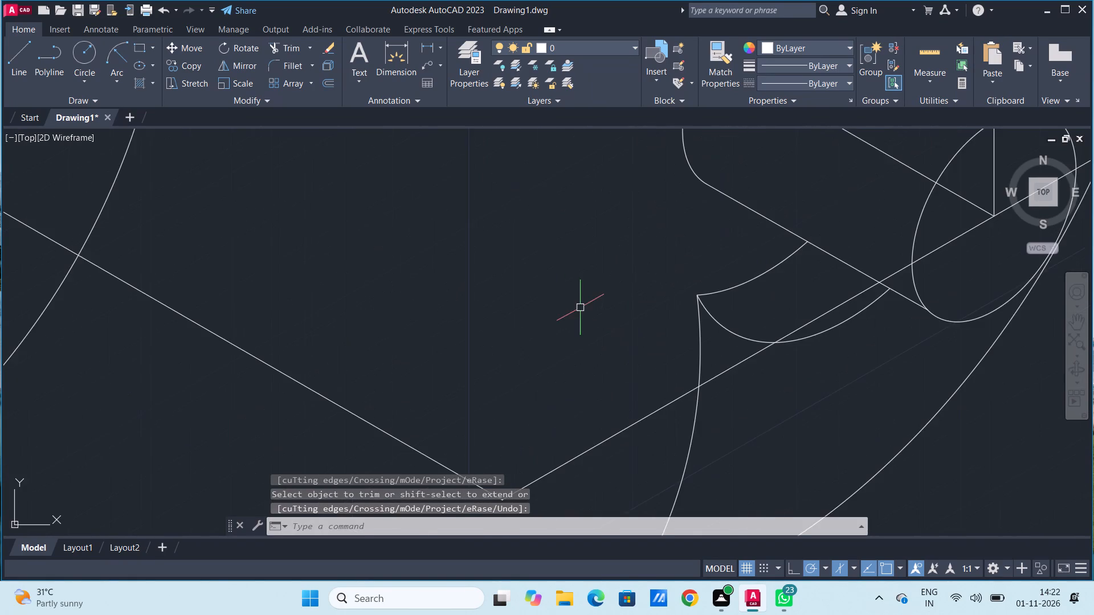
pyautogui.scroll(-2, 588, 311)
pyautogui.scroll(-3, 602, 250)
pyautogui.moveTo(602, 250); pyautogui.dragTo(647, 344, button='middle')
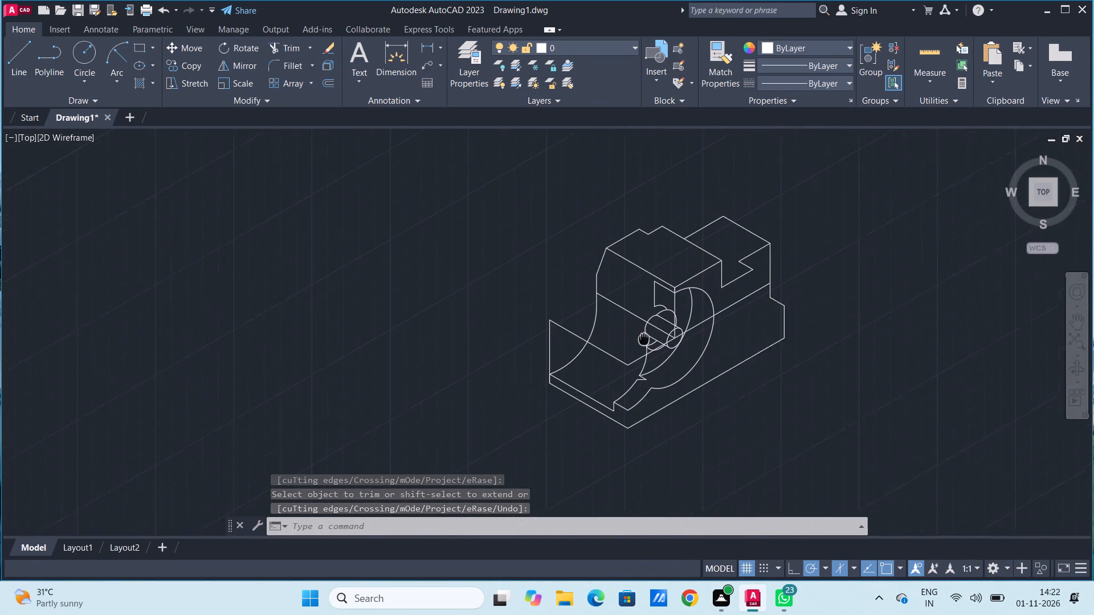
pyautogui.moveTo(647, 344); pyautogui.dragTo(647, 345, button='middle')
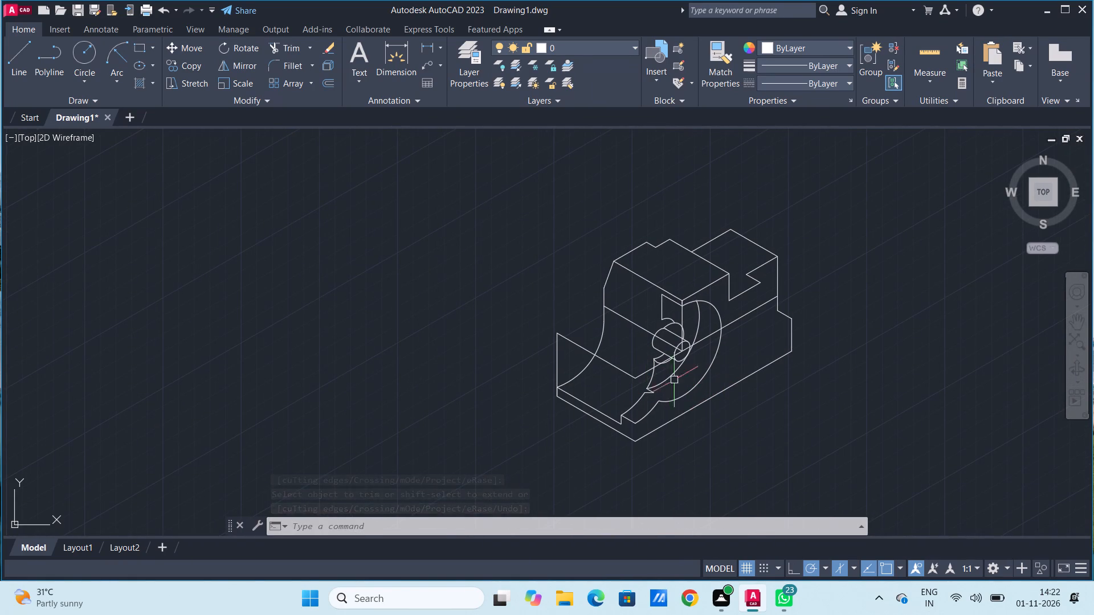
pyautogui.scroll(3, 662, 362)
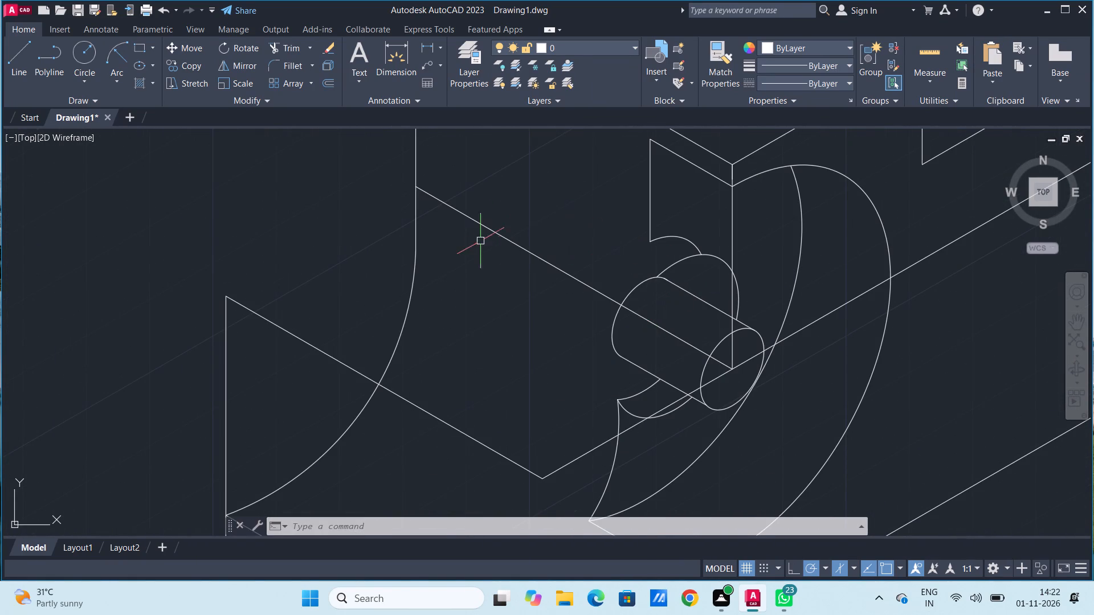
pyautogui.write('l')
pyautogui.press('space')
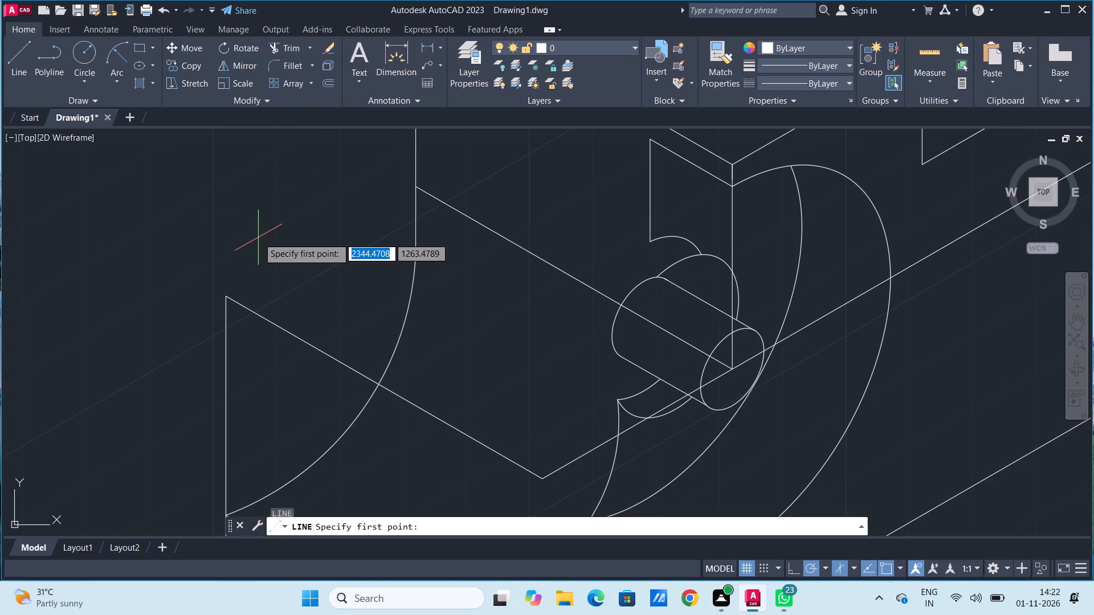
pyautogui.click(652, 241)
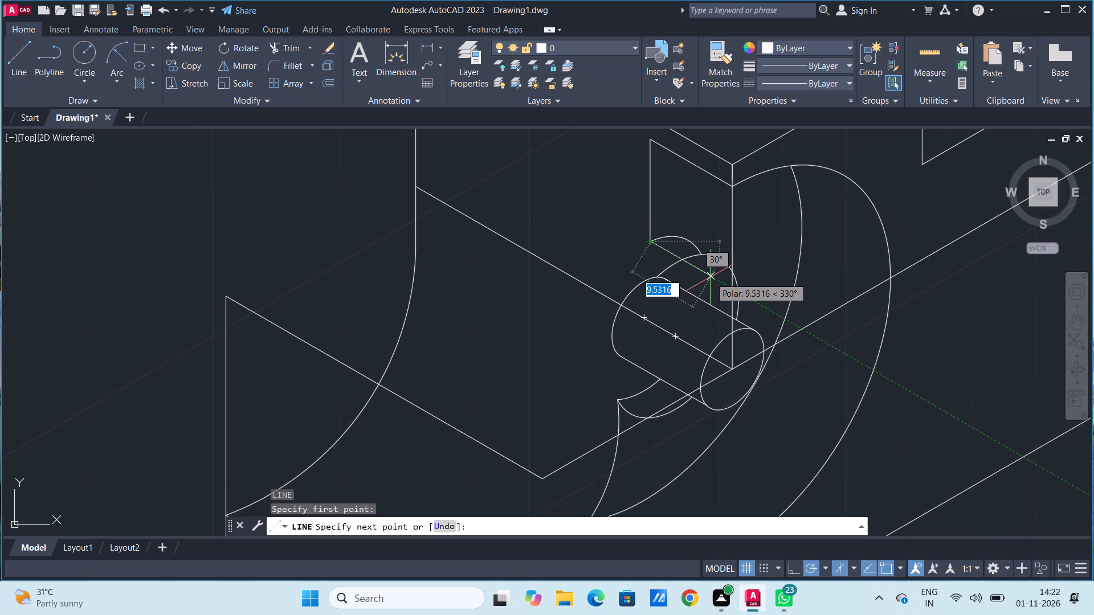
pyautogui.press('5')
pyautogui.press('Return')
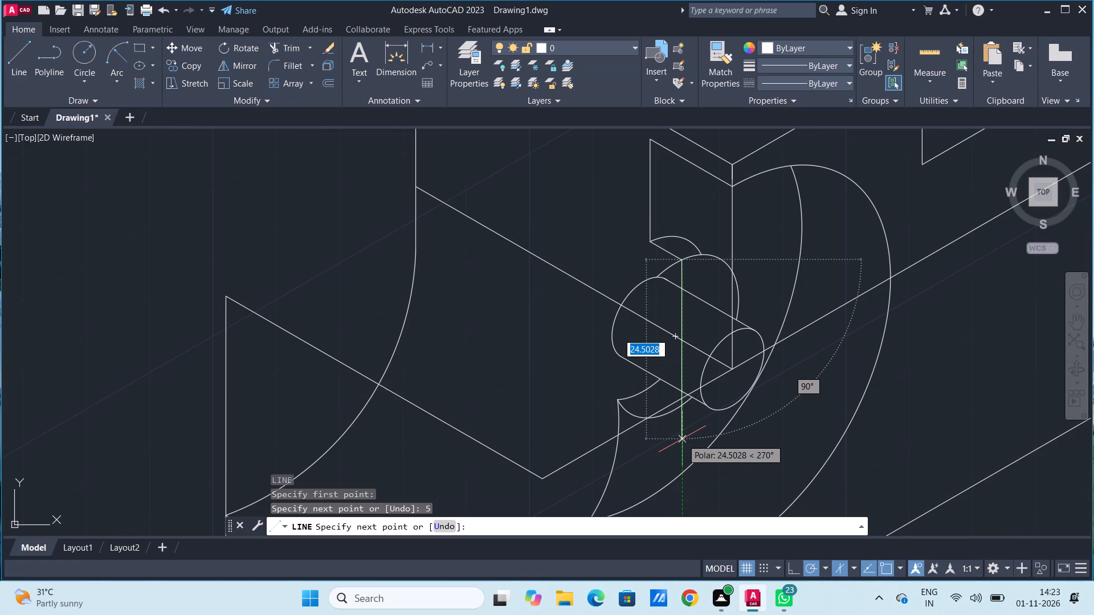
pyautogui.press('space')
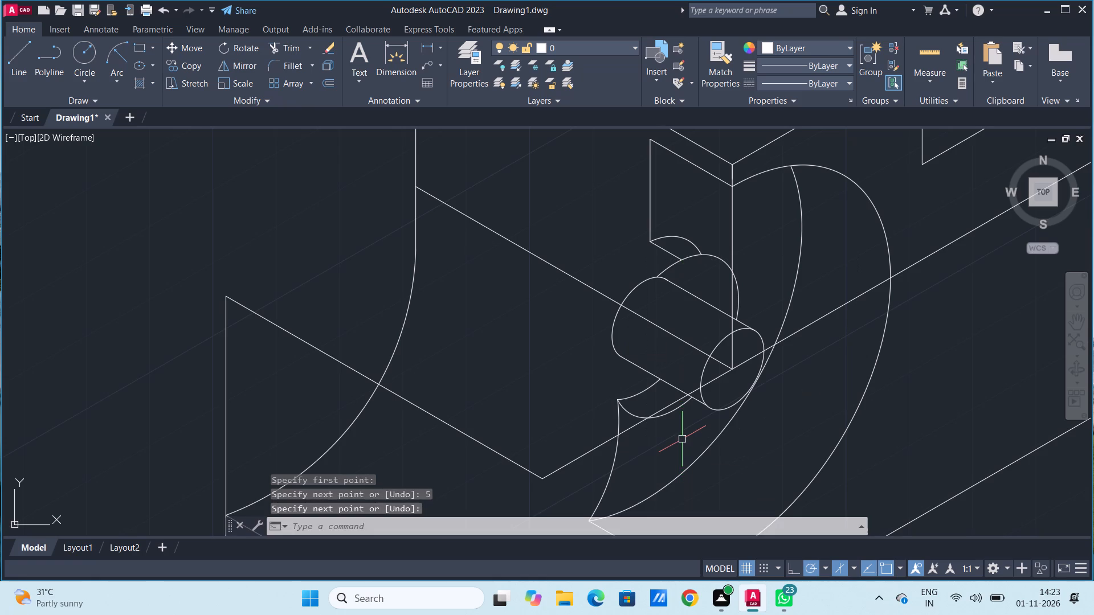
# Draw a vertical line down from the free end of the 5-unit line, stopping just above the lower tangent line.
pyautogui.scroll(2, 636, 291)
pyautogui.scroll(-2, 636, 291)
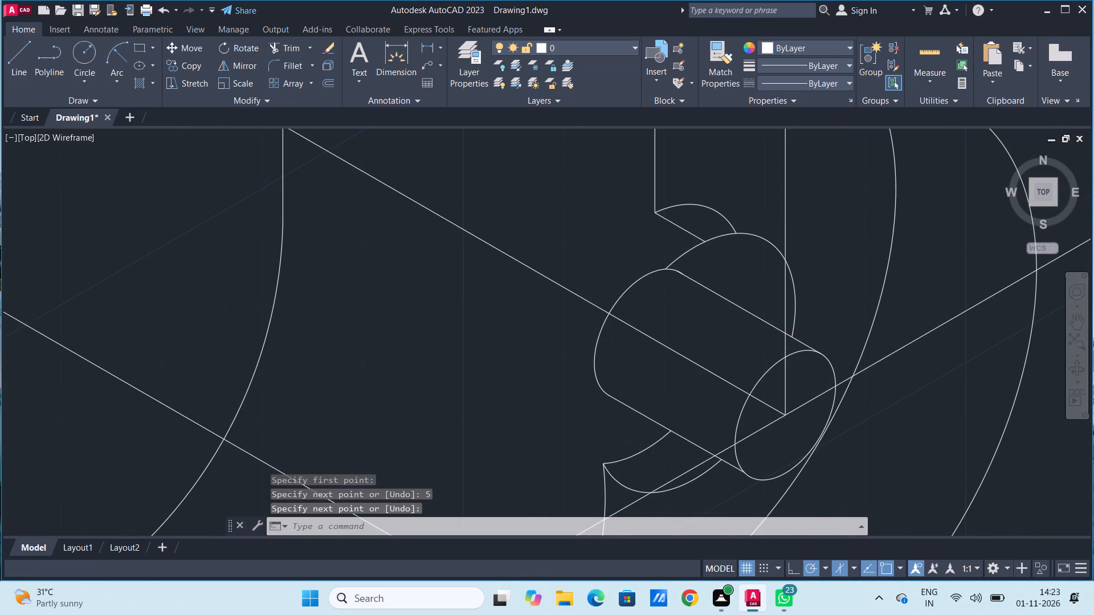
pyautogui.scroll(-2, 636, 291)
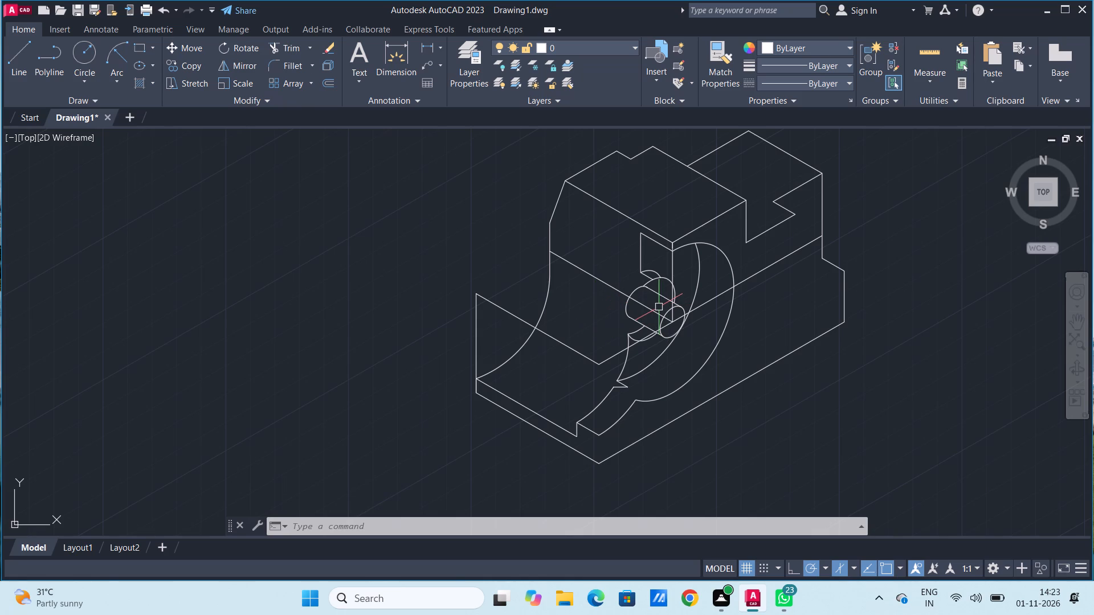
pyautogui.scroll(-2, 658, 309)
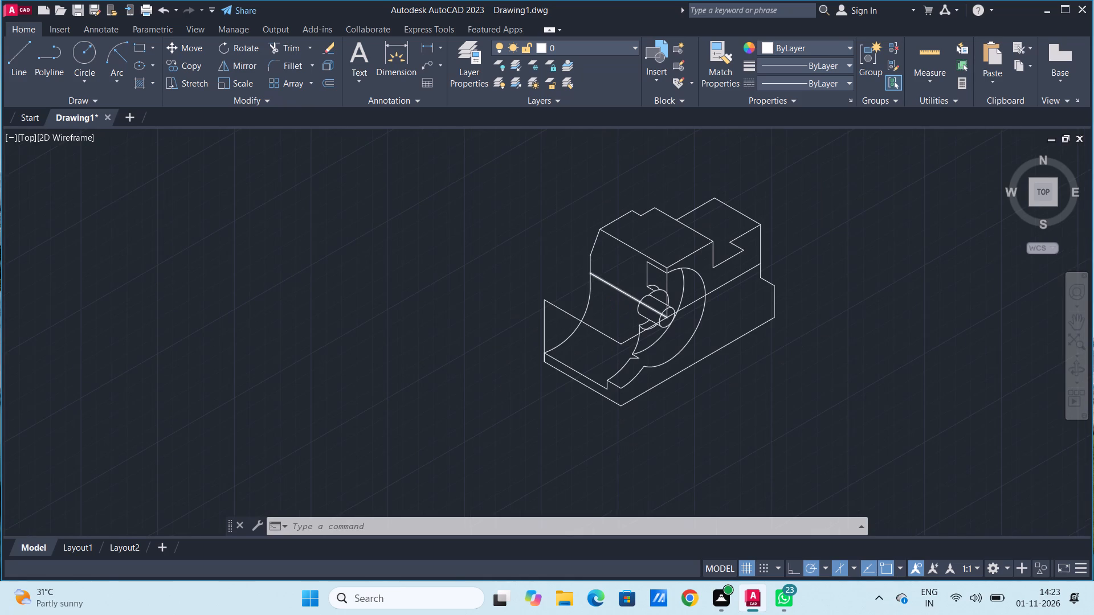
pyautogui.scroll(5, 658, 309)
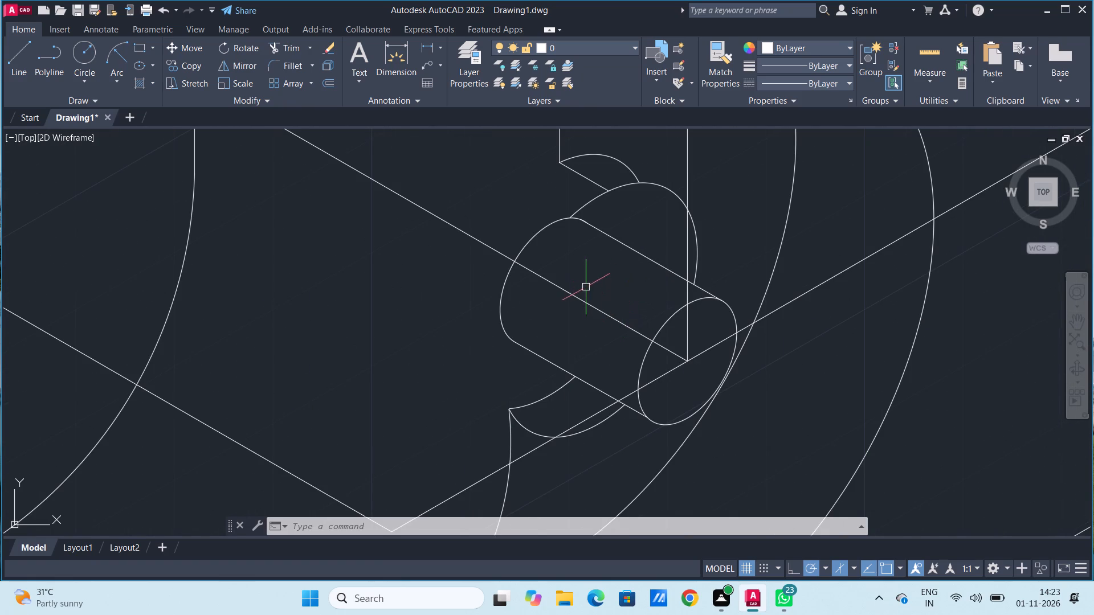
pyautogui.click(25, 62)
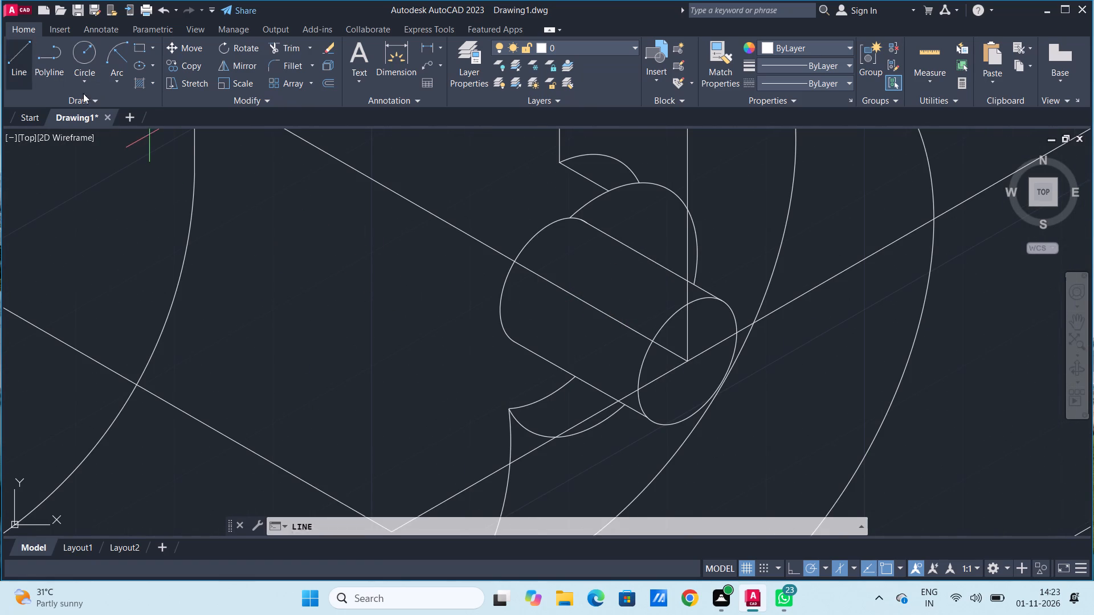
pyautogui.click(609, 192)
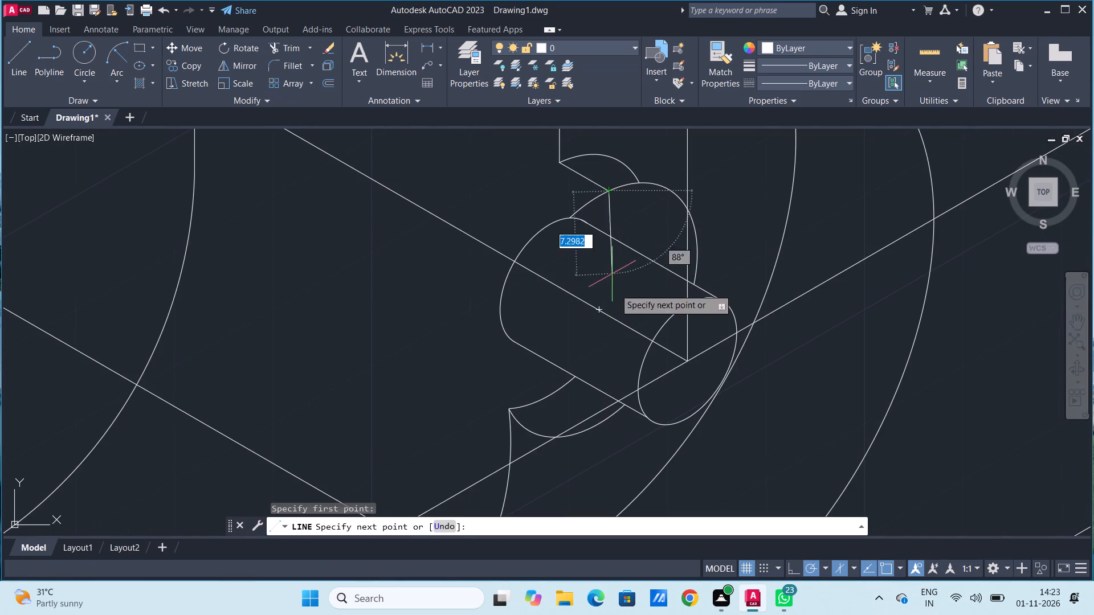
pyautogui.click(610, 358)
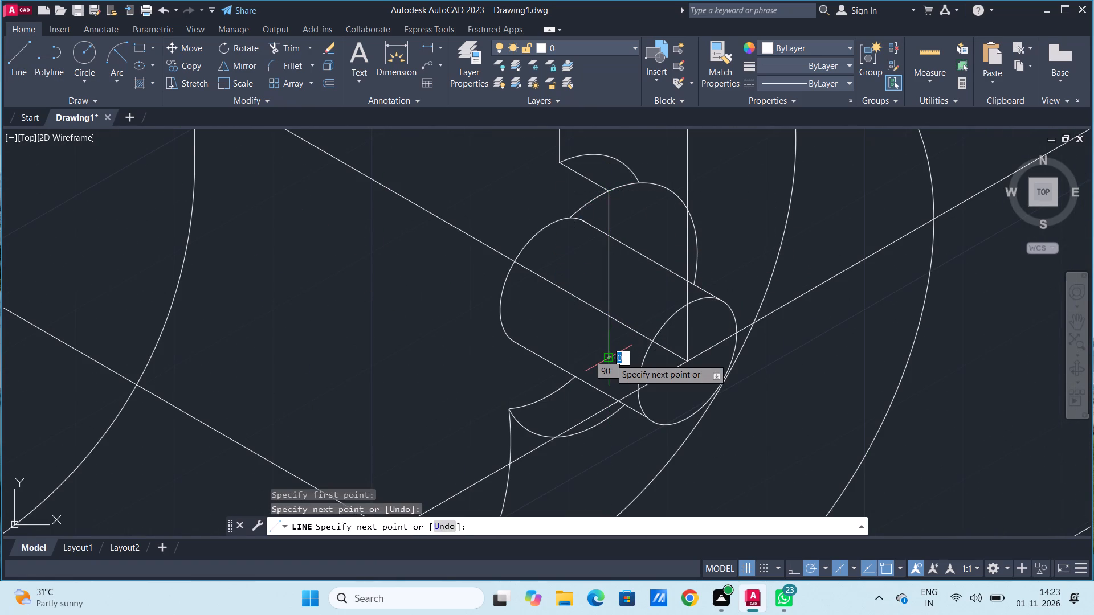
pyautogui.press('space')
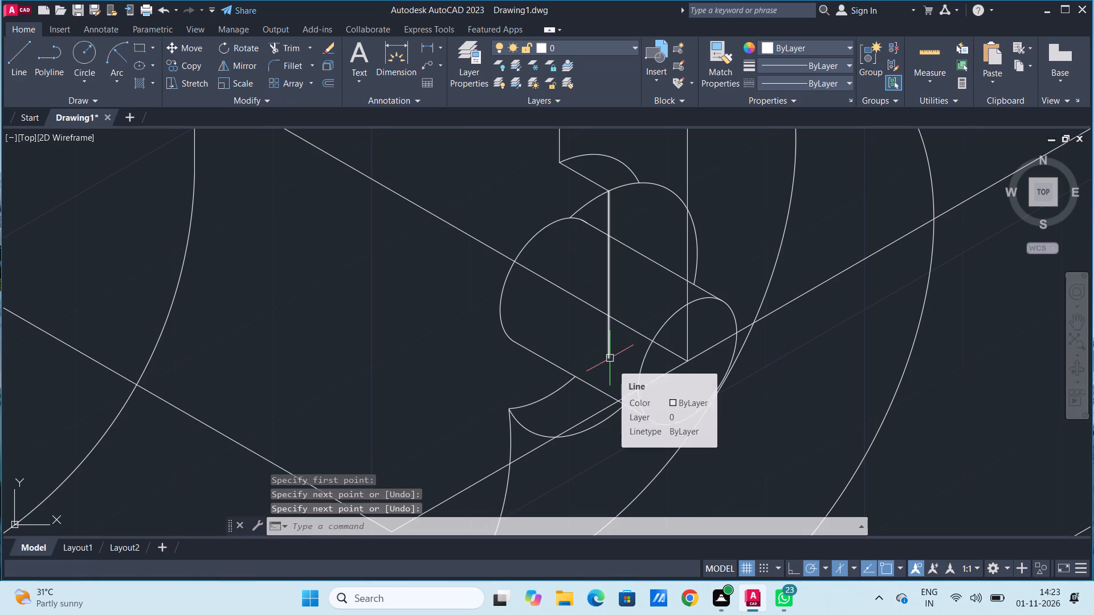
# Copy the right-hand radius 5 isocircle from its centre up along the 150° edge line toward the rounded left end.
pyautogui.scroll(2, 593, 341)
pyautogui.scroll(-4, 593, 340)
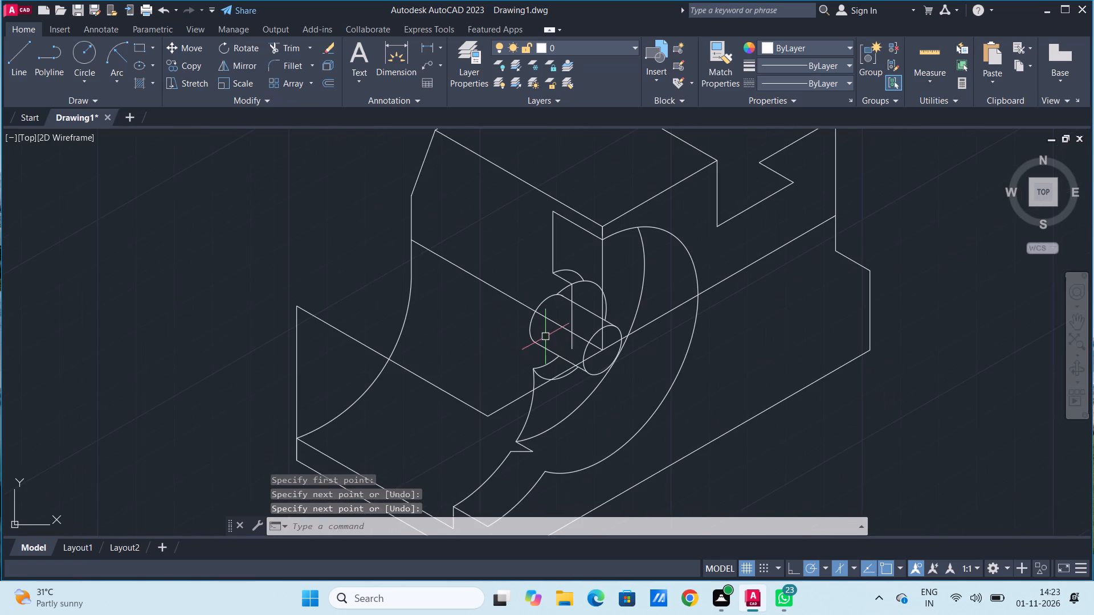
pyautogui.write('co')
pyautogui.press('Return')
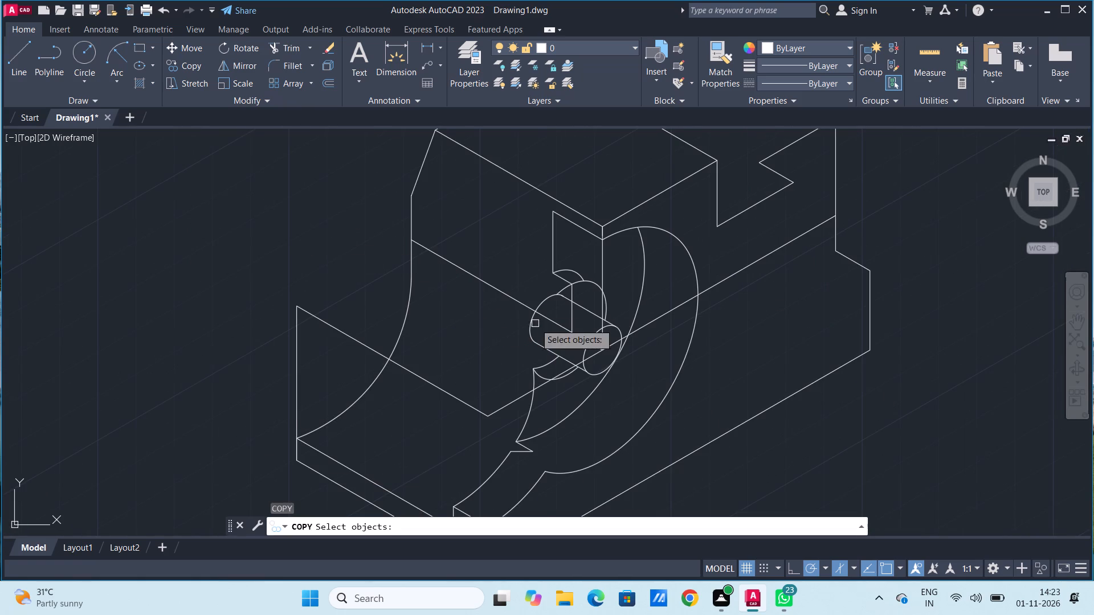
pyautogui.scroll(2, 565, 366)
pyautogui.click(633, 290)
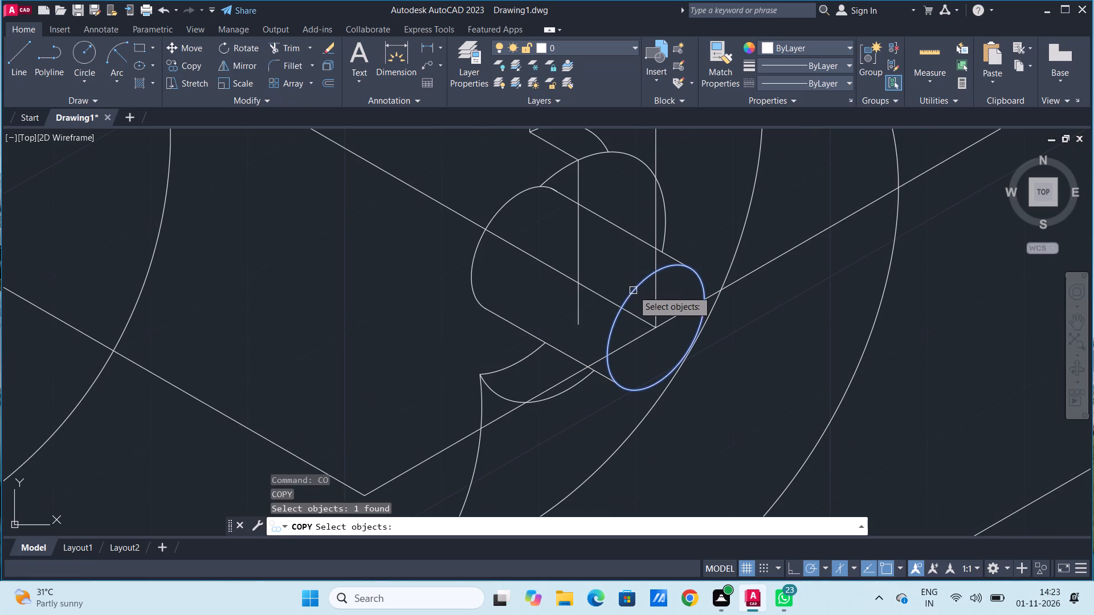
pyautogui.press('Return')
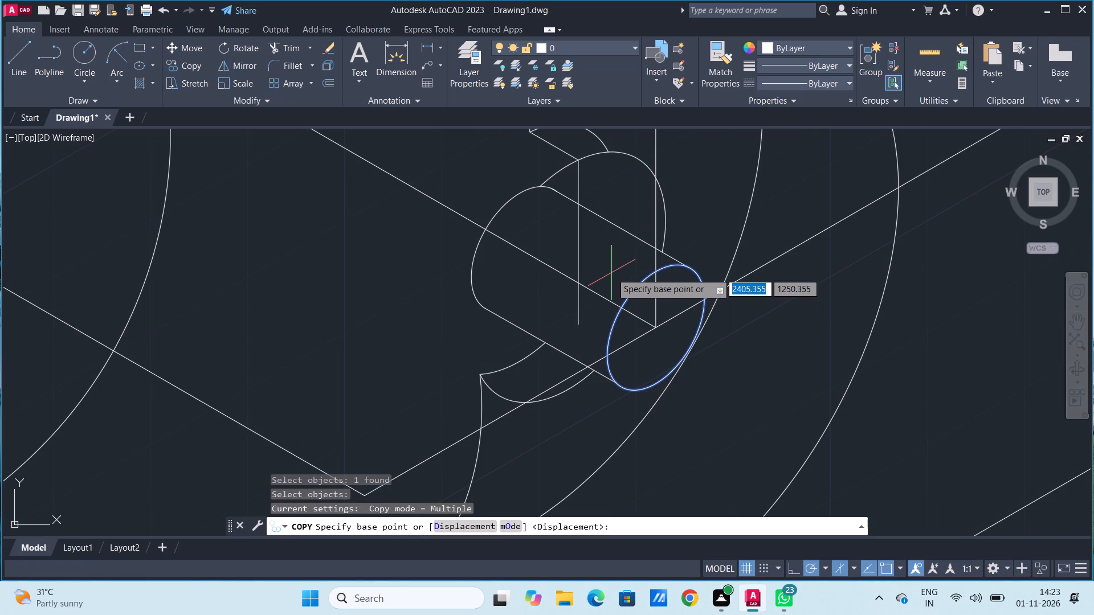
pyautogui.click(654, 328)
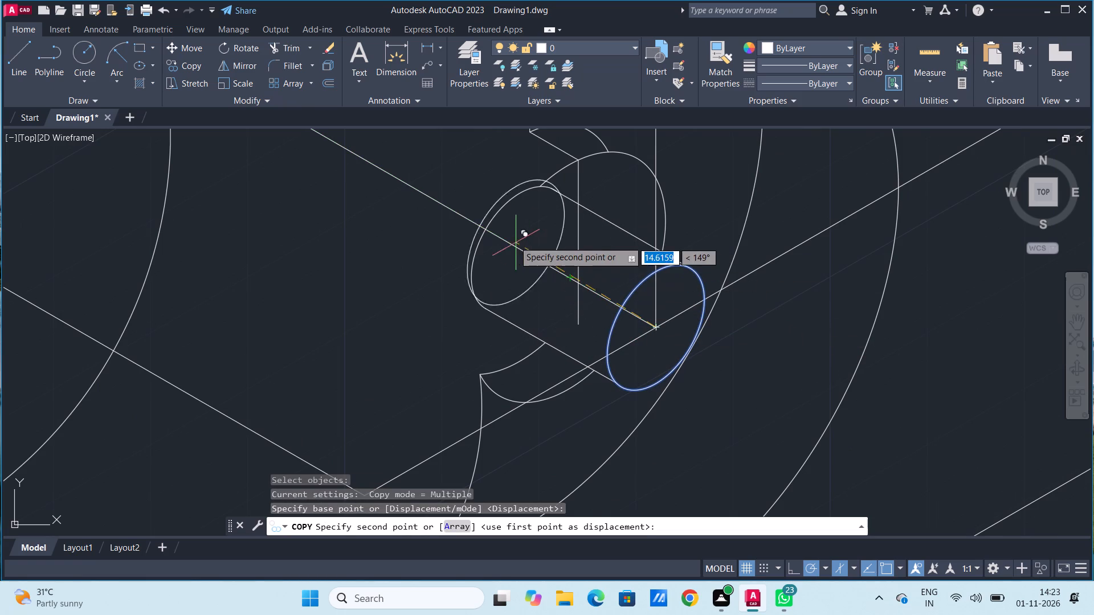
pyautogui.scroll(4, 488, 229)
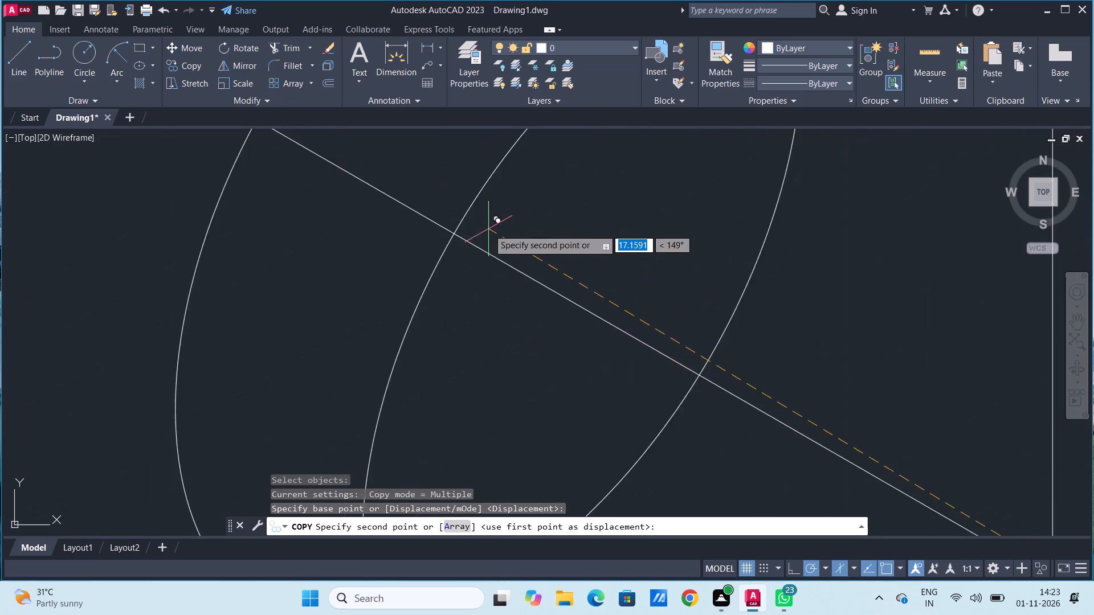
pyautogui.scroll(-5, 489, 229)
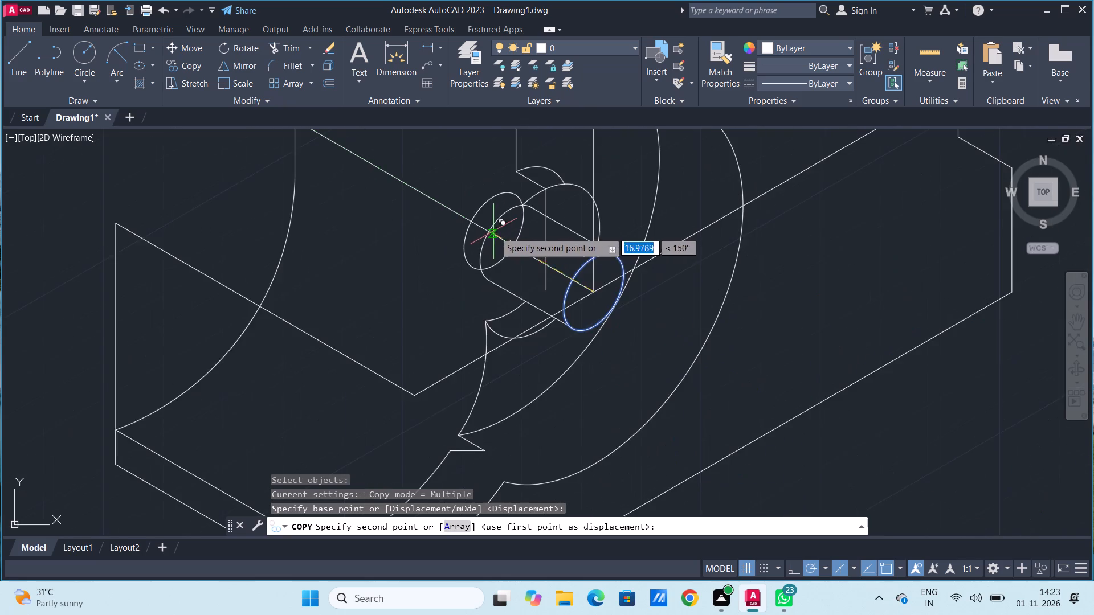
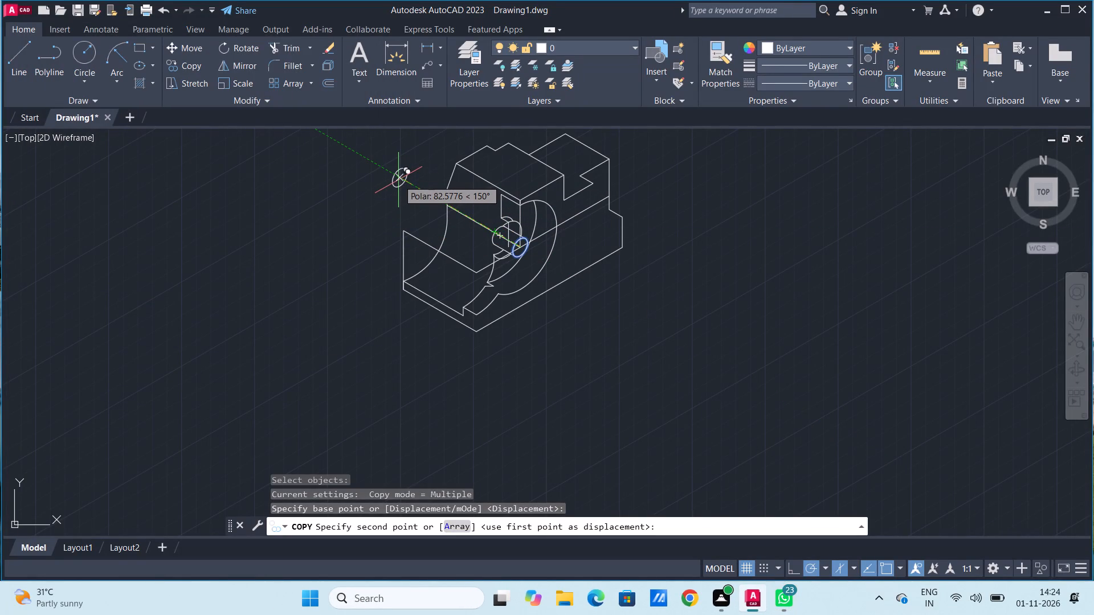
# Place the radius 5 isocircle copy 9 units from the original along the 150° direction.
pyautogui.press('9')
pyautogui.press('Return')
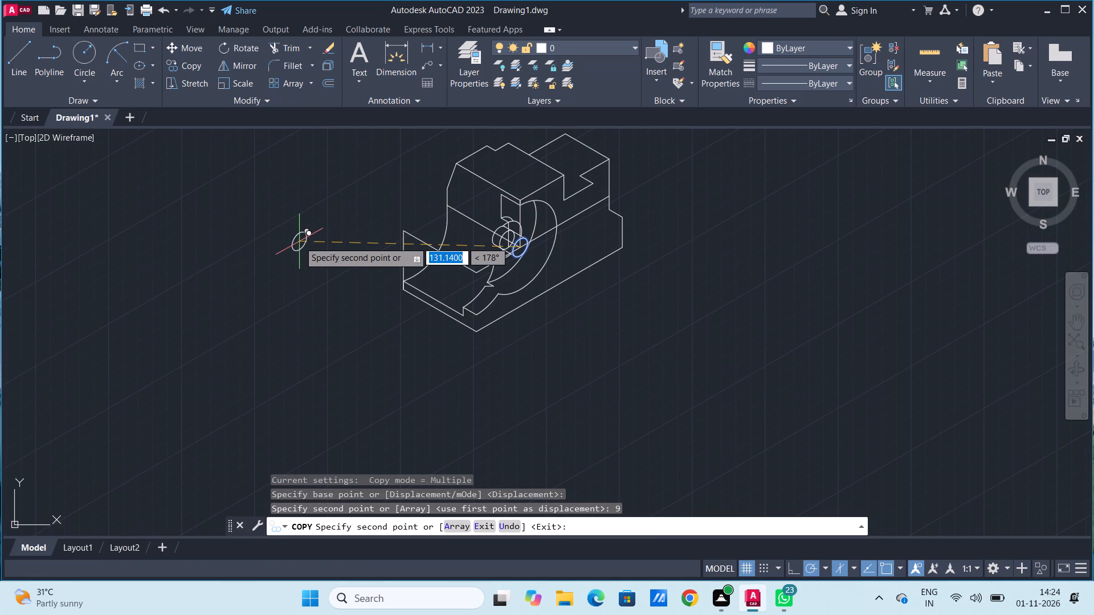
pyautogui.press('space')
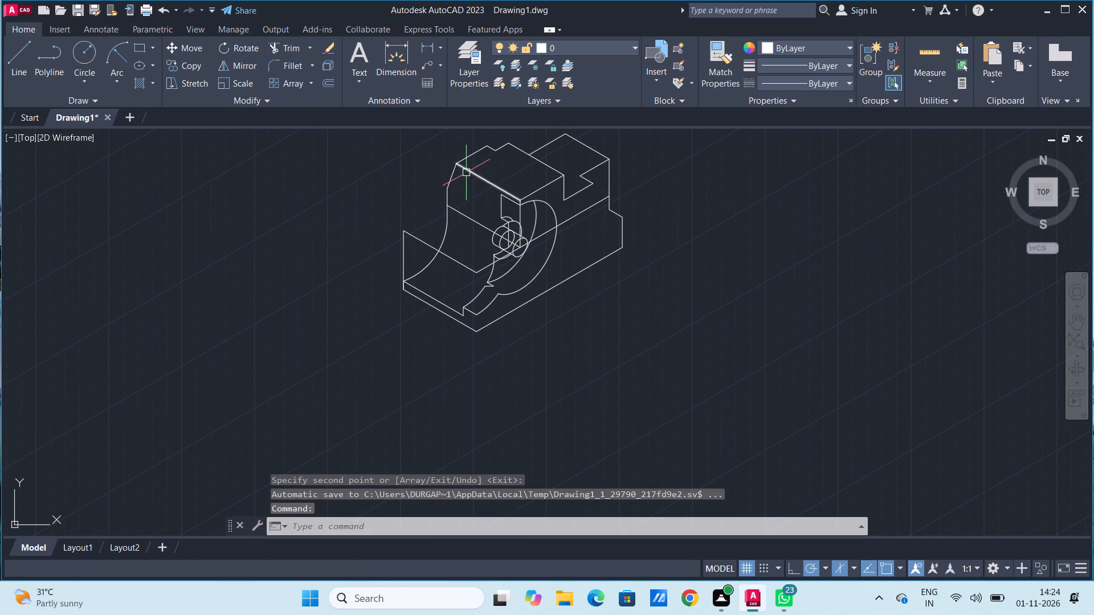
# Trim the upper part of the old rounded left end and the larger arc's stub left of the short vertical line.
pyautogui.scroll(-2, 466, 173)
pyautogui.scroll(2, 442, 192)
pyautogui.moveTo(492, 174); pyautogui.dragTo(521, 310, button='middle')
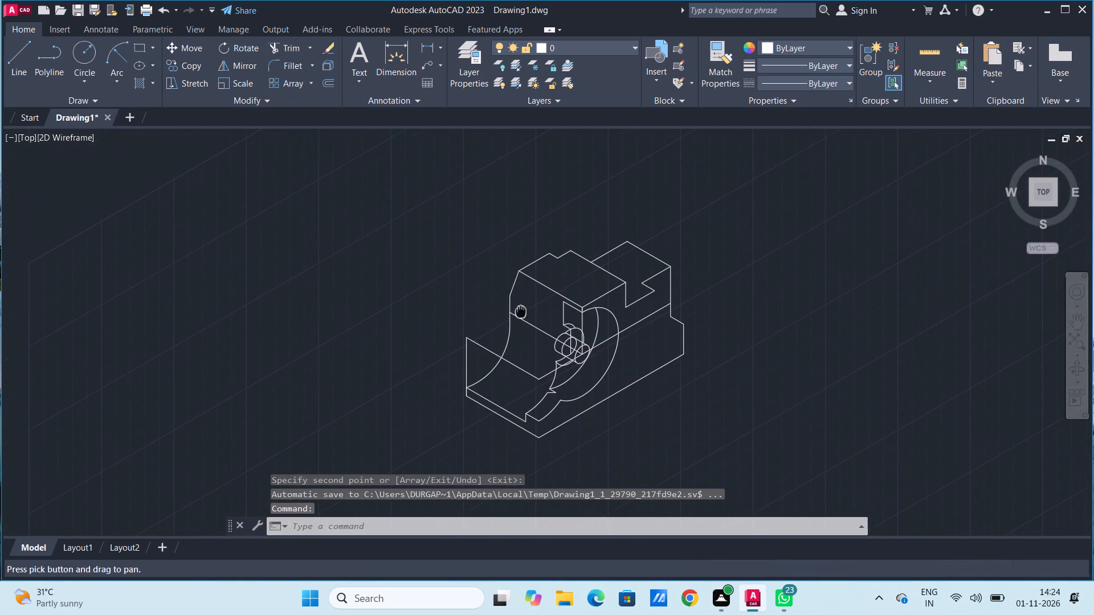
pyautogui.scroll(1, 558, 372)
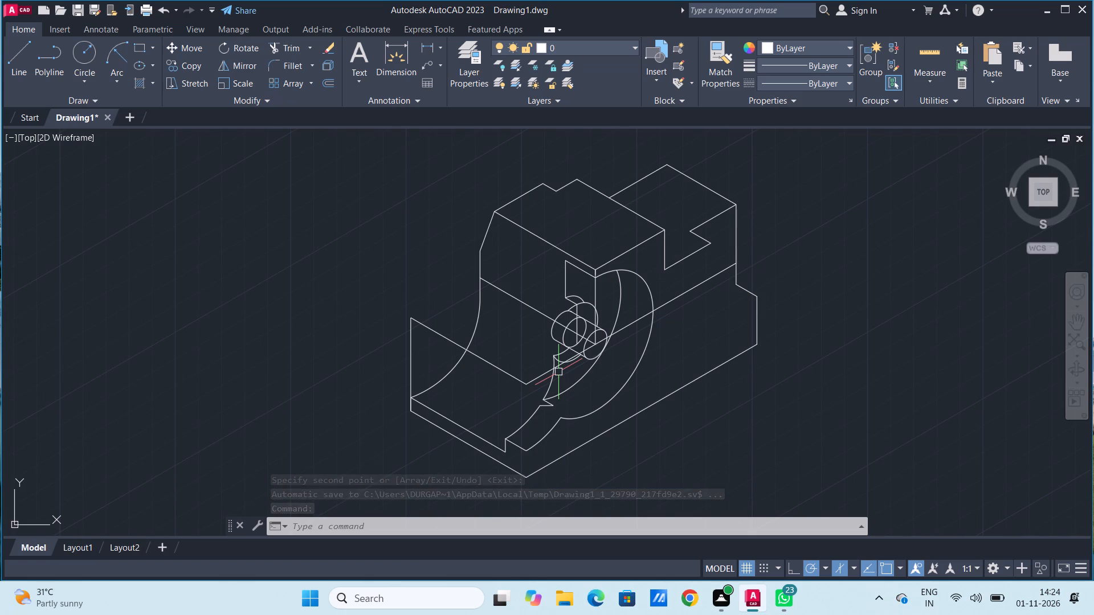
pyautogui.scroll(2, 564, 307)
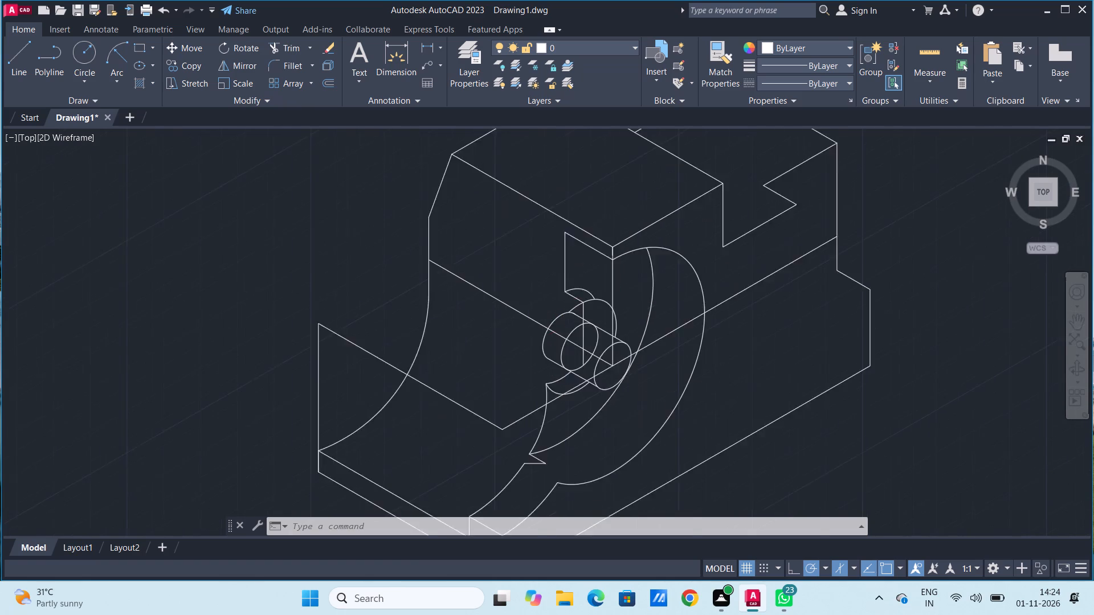
pyautogui.scroll(2, 585, 340)
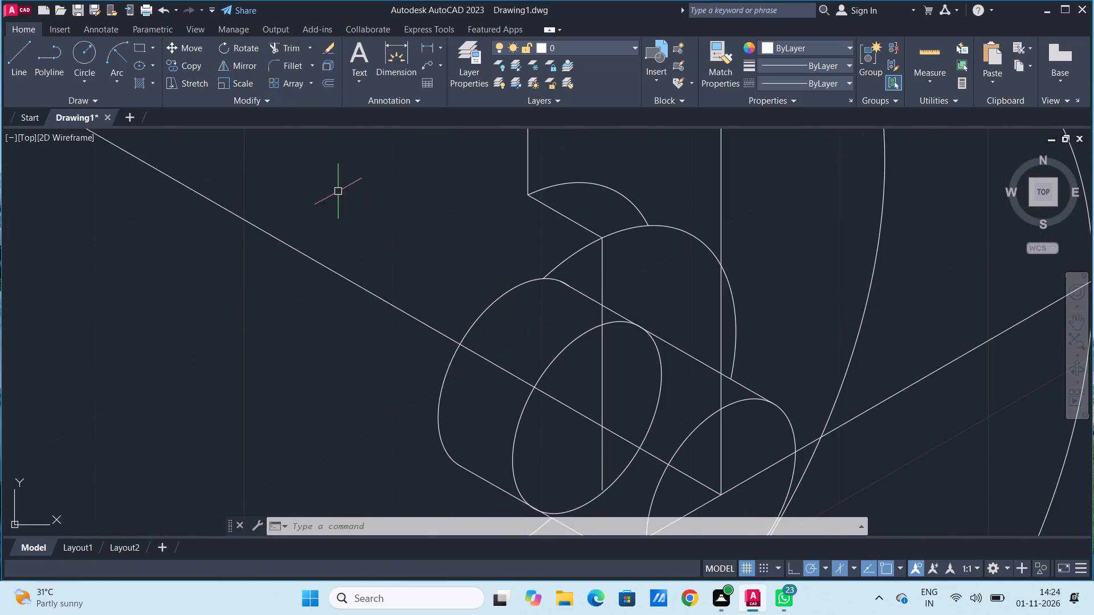
pyautogui.click(291, 48)
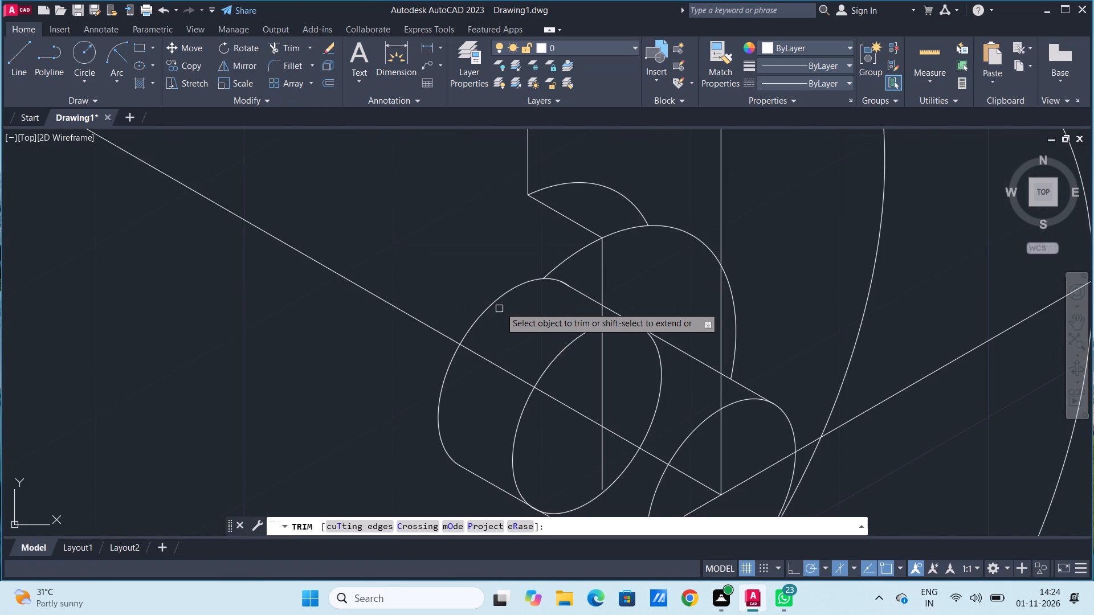
pyautogui.click(504, 297)
pyautogui.click(557, 266)
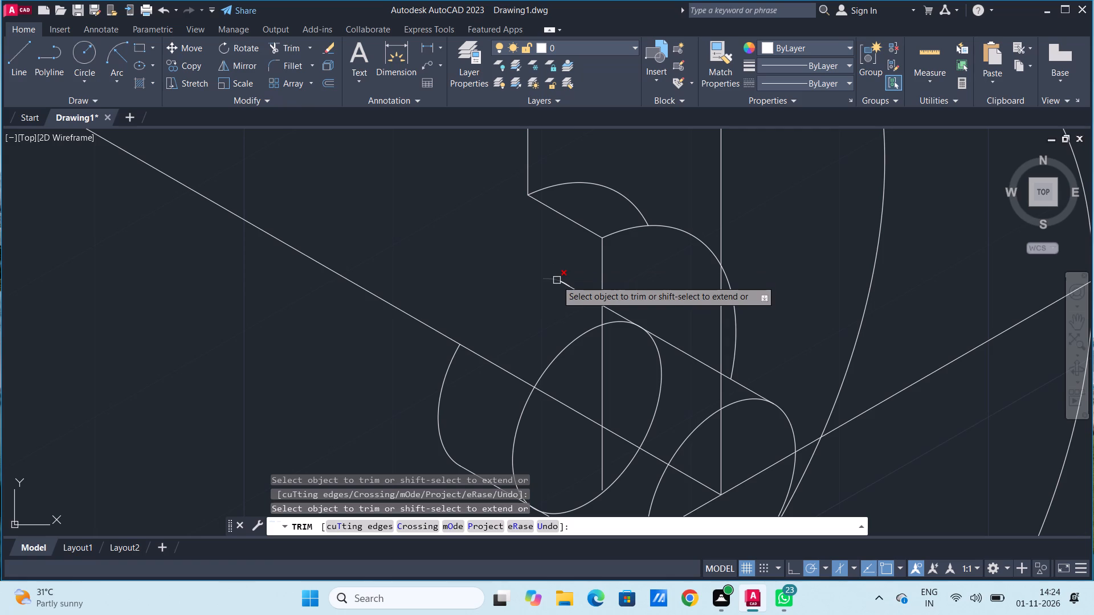
pyautogui.click(557, 280)
pyautogui.click(568, 289)
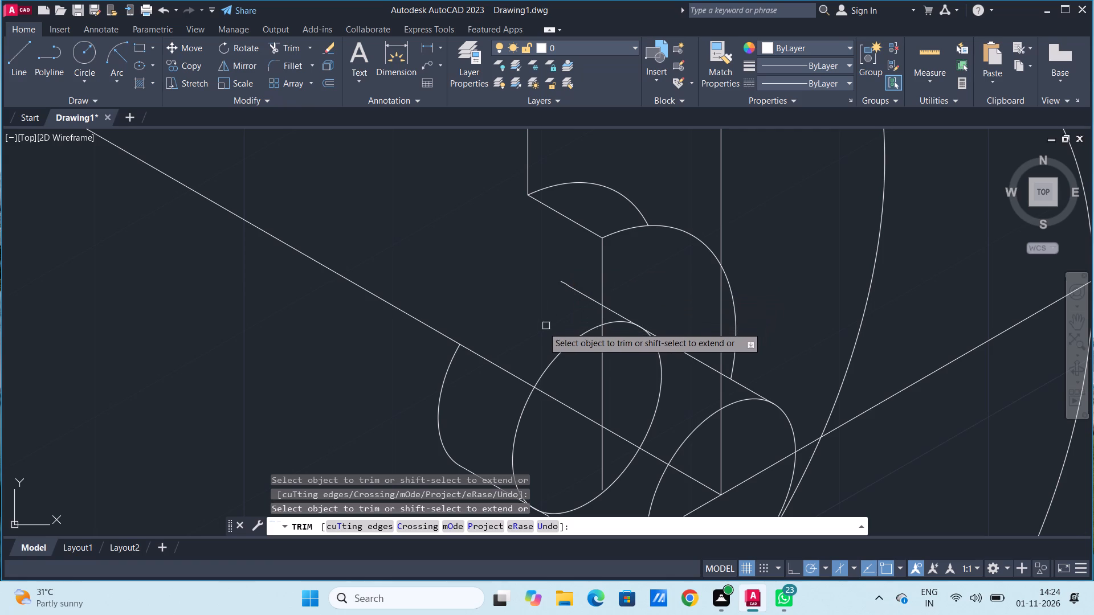
# Trim the upper tangent line back to the copied isocircle, clearing the vertical line inside it and the old end's leftover arc.
pyautogui.click(572, 285)
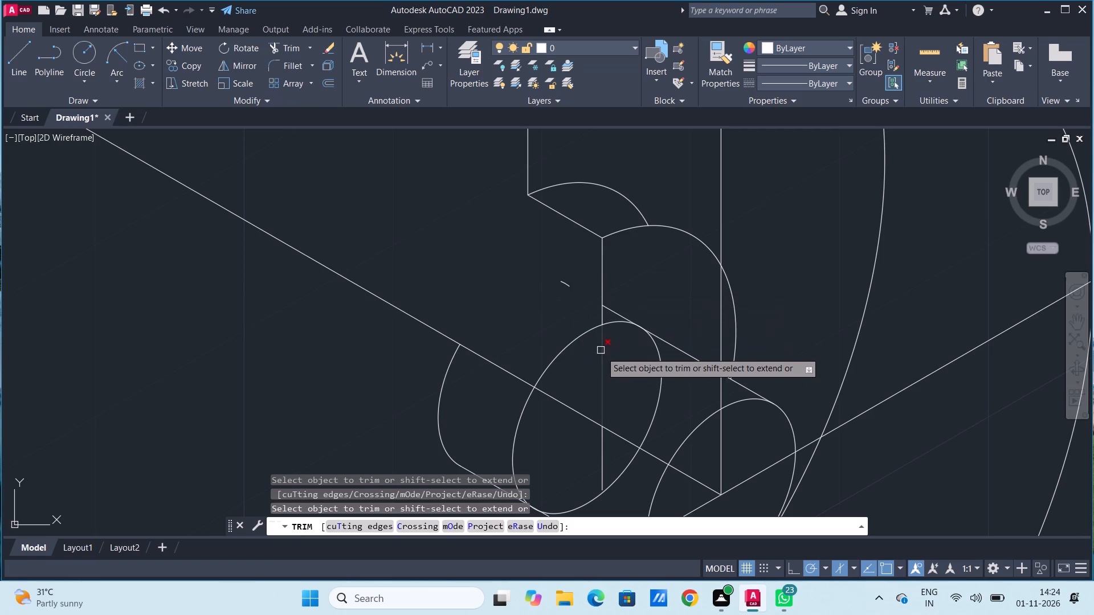
pyautogui.click(603, 359)
pyautogui.click(563, 281)
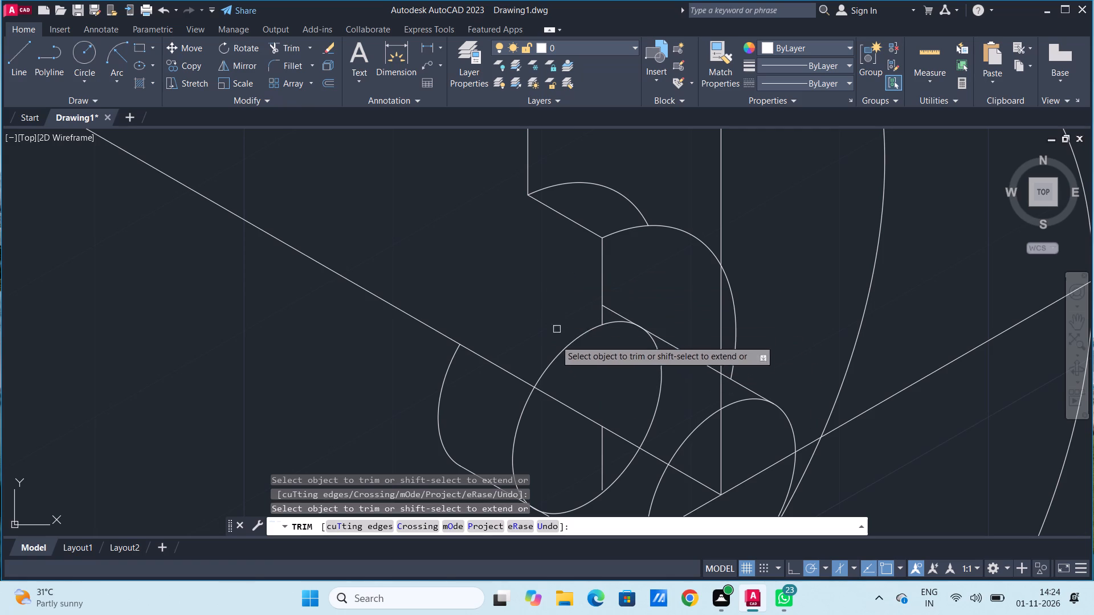
pyautogui.click(613, 309)
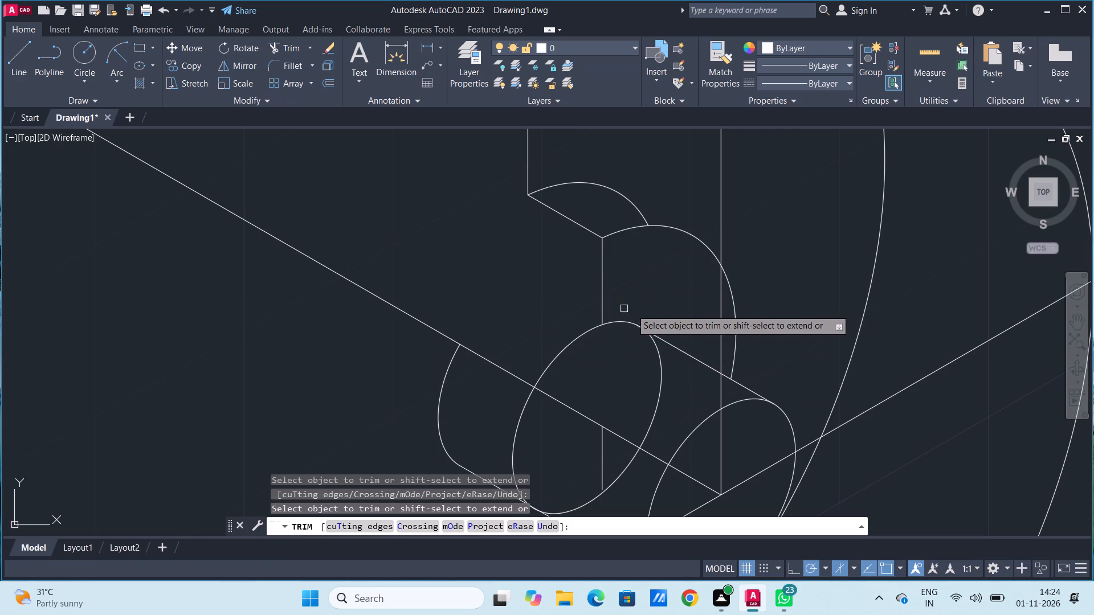
pyautogui.click(603, 451)
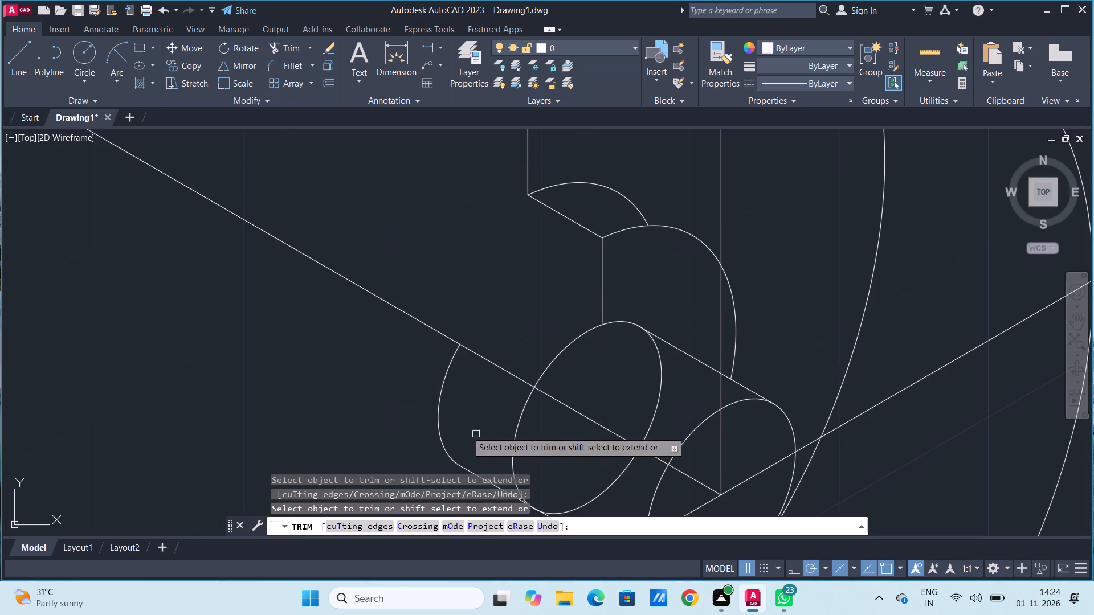
pyautogui.click(442, 389)
# Trim the lower tangent line's overhang to the left of the copied isocircle.
pyautogui.scroll(-2, 484, 397)
pyautogui.moveTo(492, 393); pyautogui.dragTo(502, 365, button='middle')
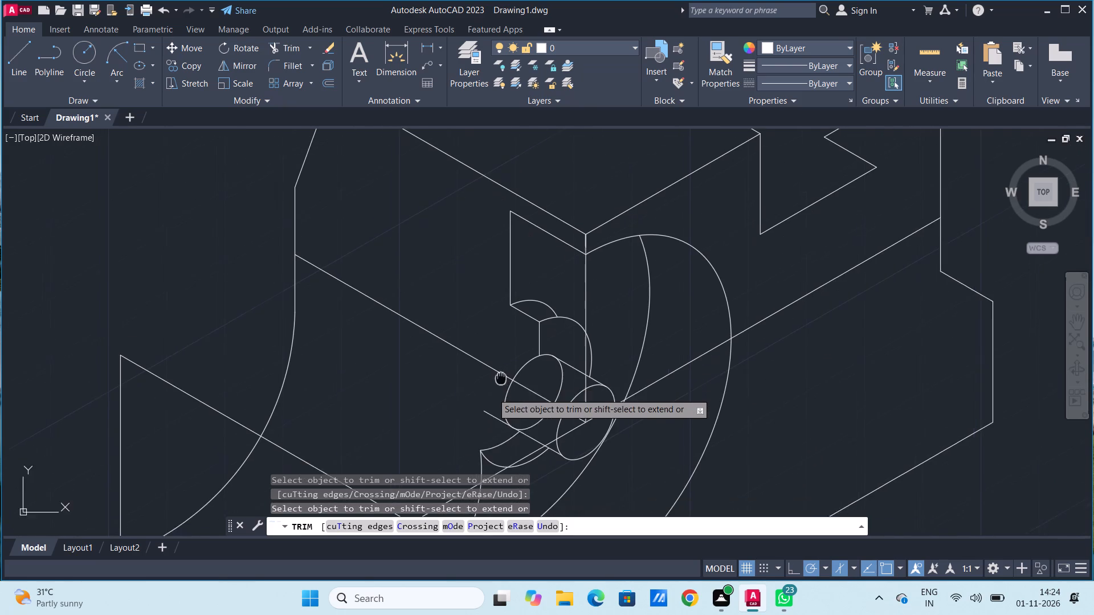
pyautogui.moveTo(502, 365); pyautogui.dragTo(523, 317, button='middle')
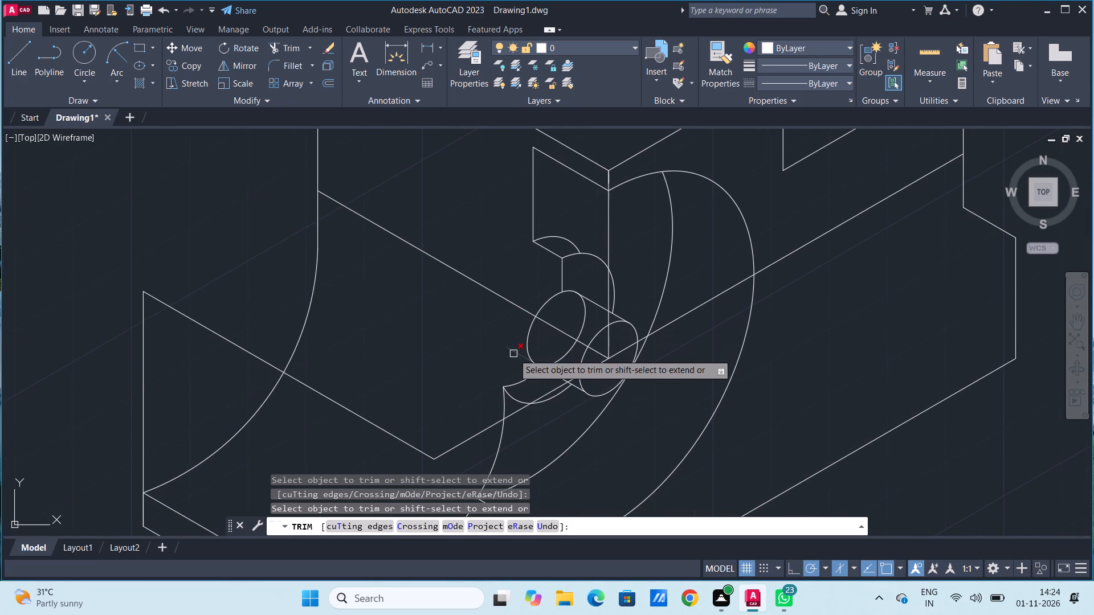
pyautogui.click(513, 354)
# Trim the copied isocircle's right side between the two tangent lines, including the small leftovers where they meet.
pyautogui.click(556, 362)
pyautogui.scroll(5, 546, 372)
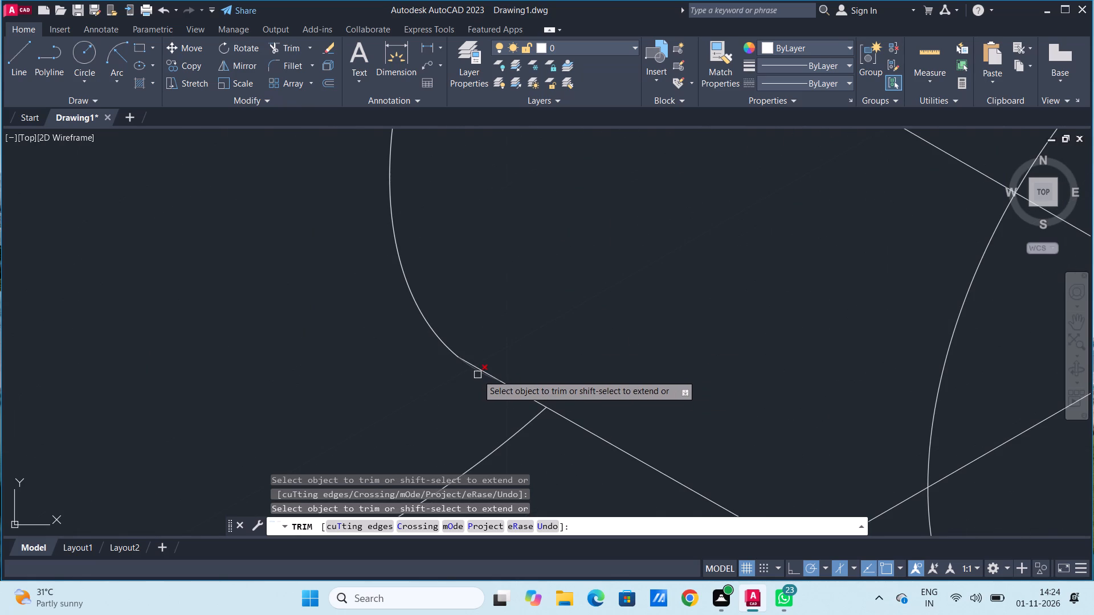
pyautogui.click(477, 375)
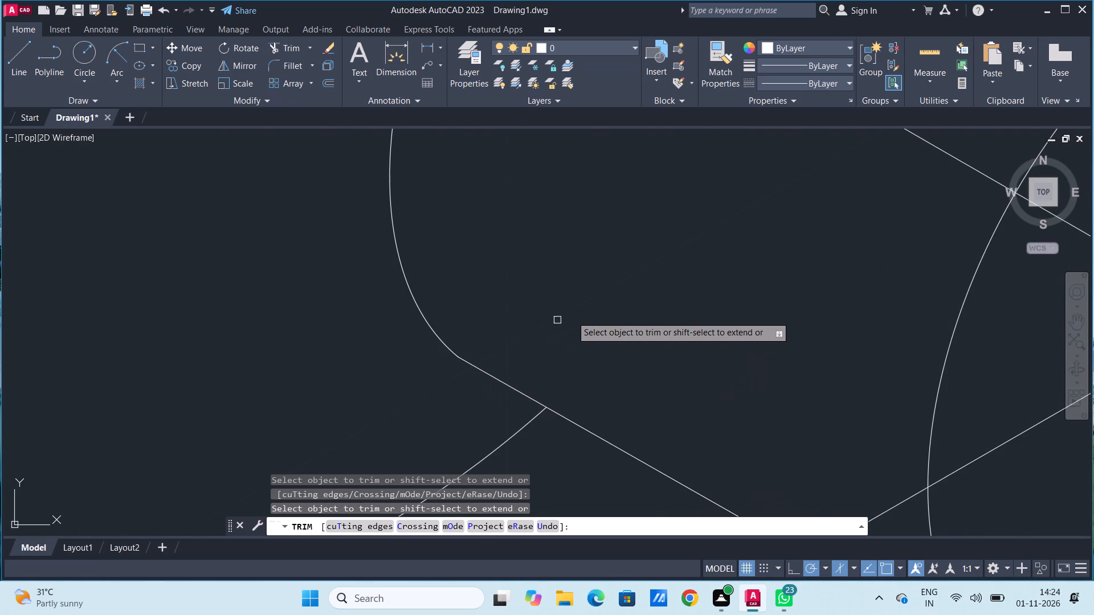
pyautogui.scroll(-5, 575, 315)
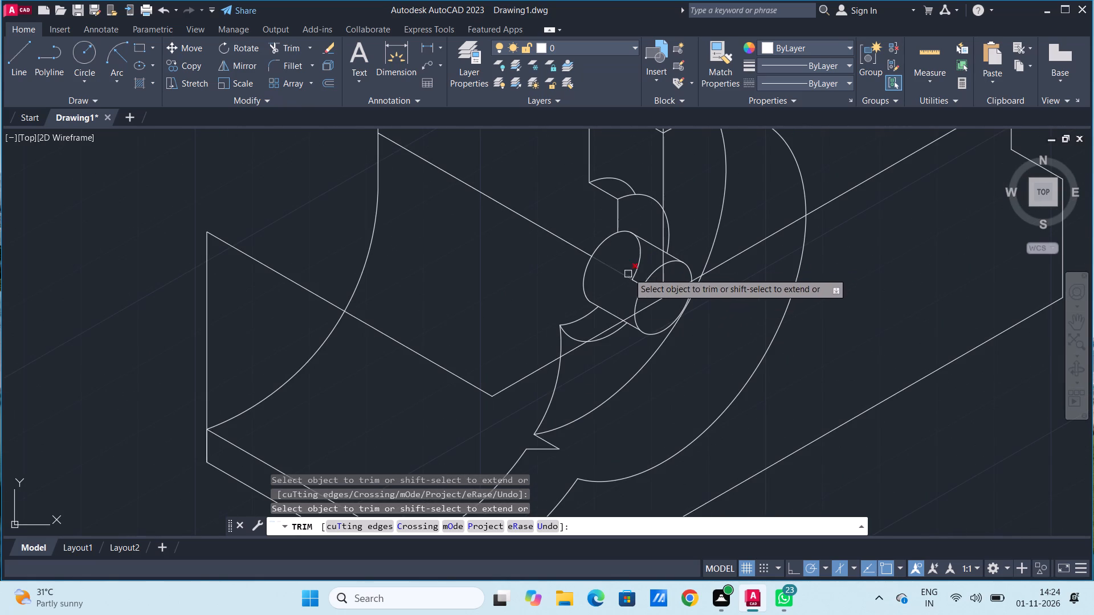
pyautogui.click(636, 265)
pyautogui.scroll(-2, 633, 251)
pyautogui.scroll(2, 633, 251)
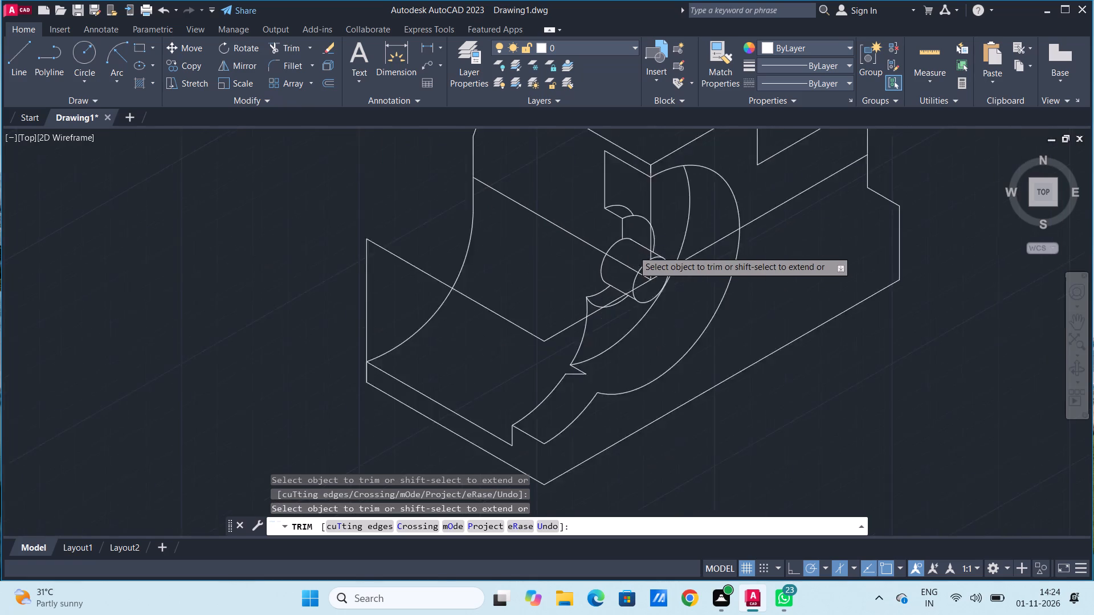
pyautogui.scroll(3, 616, 216)
pyautogui.scroll(4, 612, 280)
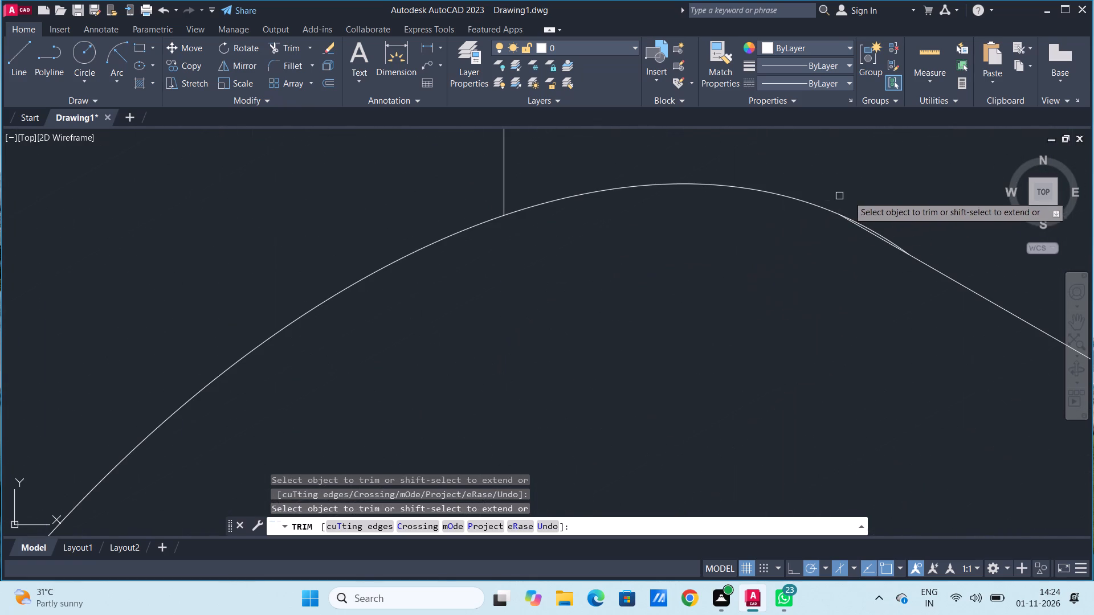
pyautogui.scroll(-2, 864, 204)
pyautogui.scroll(3, 865, 207)
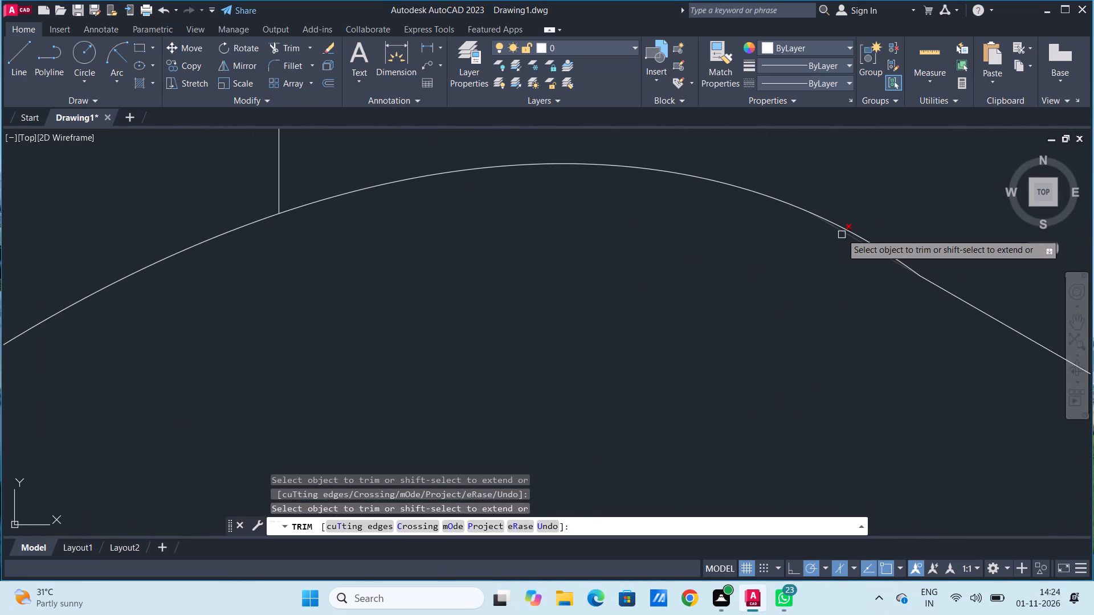
pyautogui.click(842, 233)
# Inspect the new rounded left end, checking how its arc meets the upper and lower tangent lines.
pyautogui.scroll(-4, 773, 304)
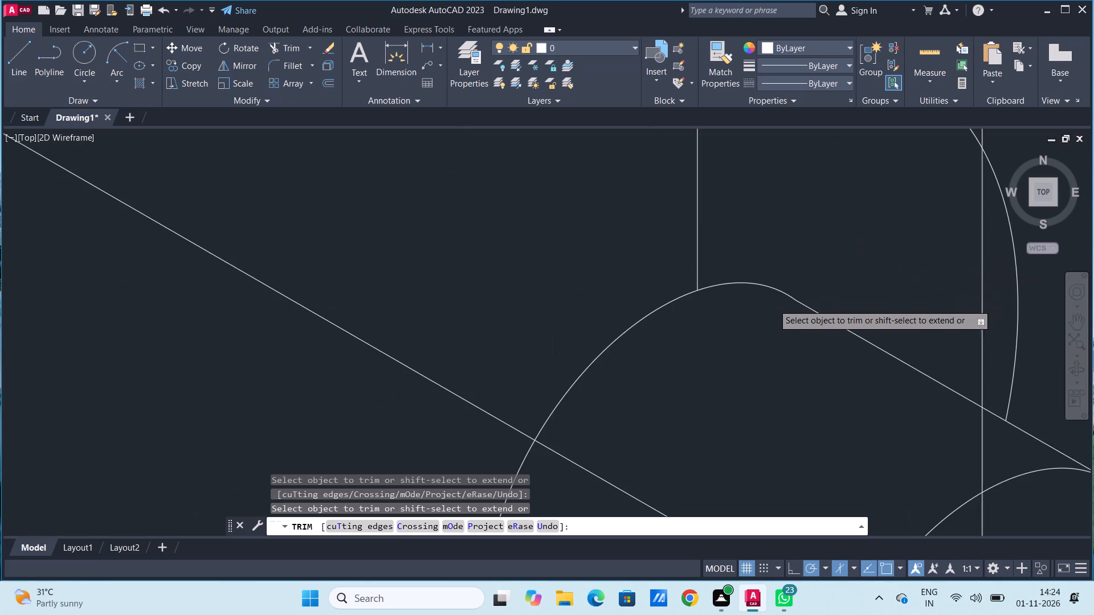
pyautogui.scroll(-3, 770, 370)
pyautogui.scroll(1, 754, 446)
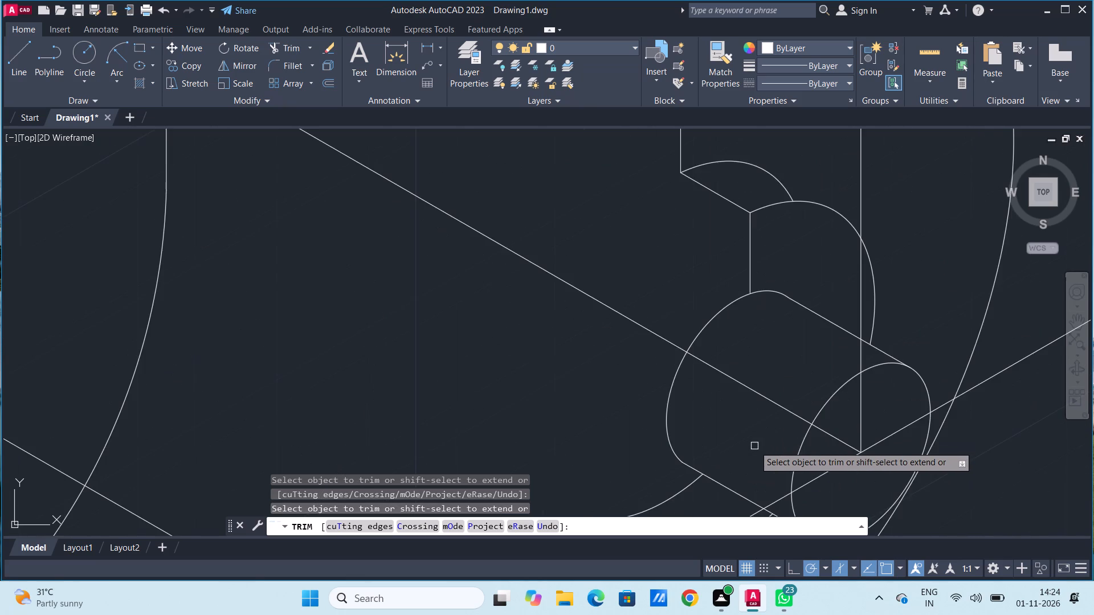
pyautogui.scroll(-2, 754, 446)
pyautogui.moveTo(754, 444); pyautogui.dragTo(689, 286, button='middle')
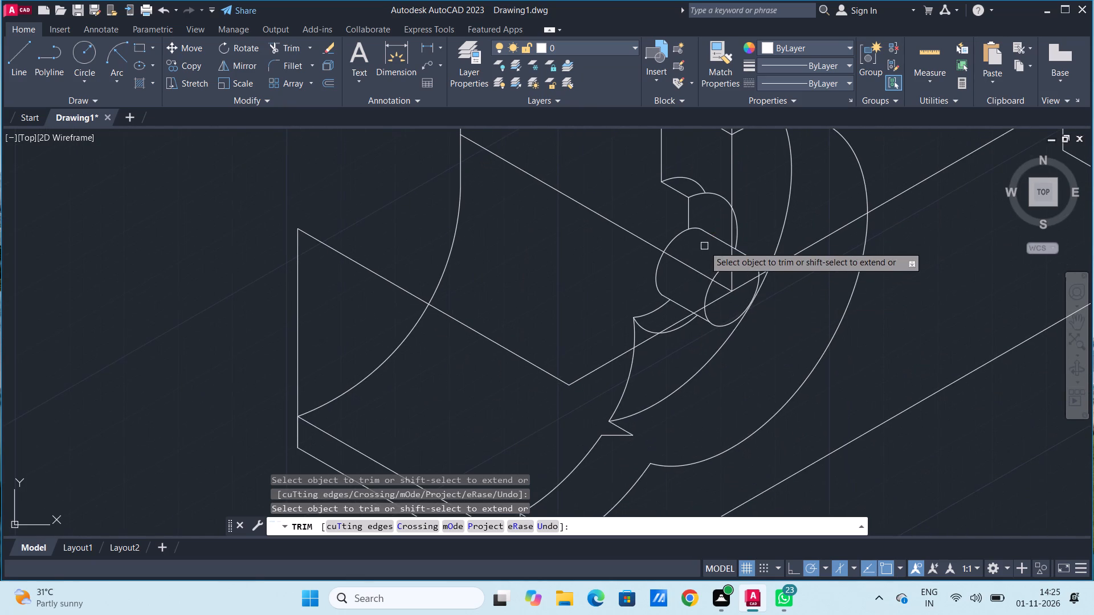
pyautogui.scroll(-2, 704, 246)
pyautogui.scroll(6, 699, 241)
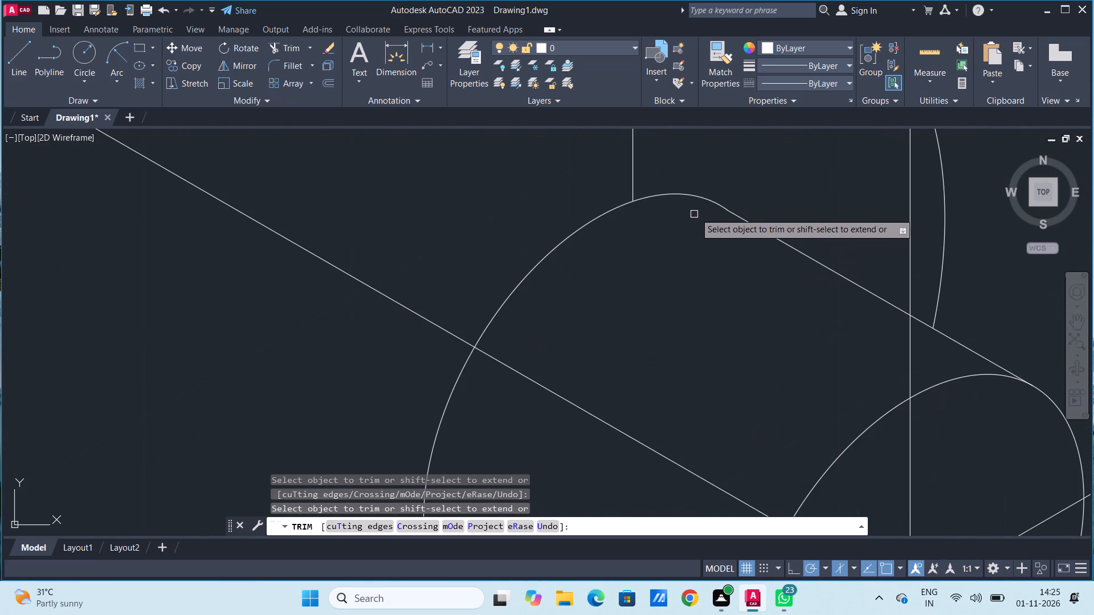
pyautogui.scroll(3, 719, 195)
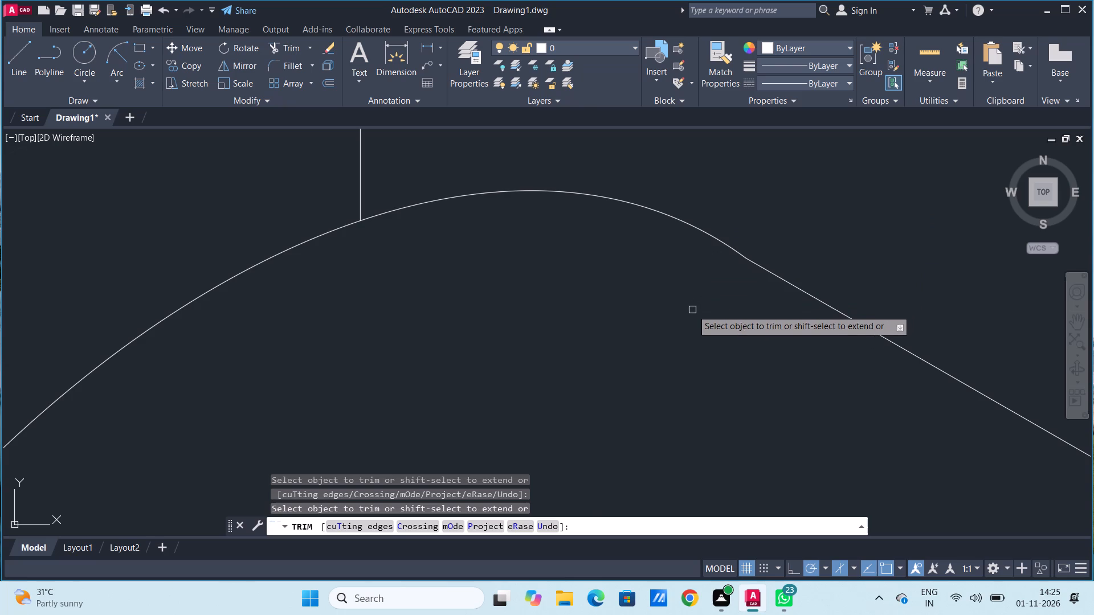
pyautogui.scroll(-7, 692, 310)
pyautogui.moveTo(683, 398); pyautogui.dragTo(651, 272, button='middle')
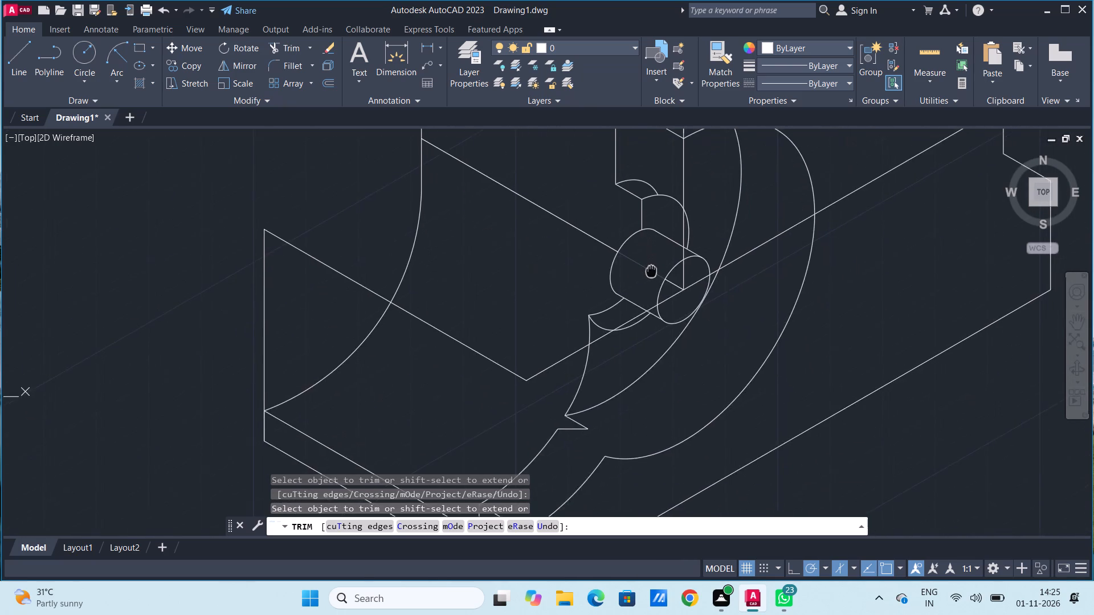
pyautogui.moveTo(651, 272); pyautogui.dragTo(659, 334, button='middle')
pyautogui.scroll(-3, 638, 358)
pyautogui.scroll(5, 638, 346)
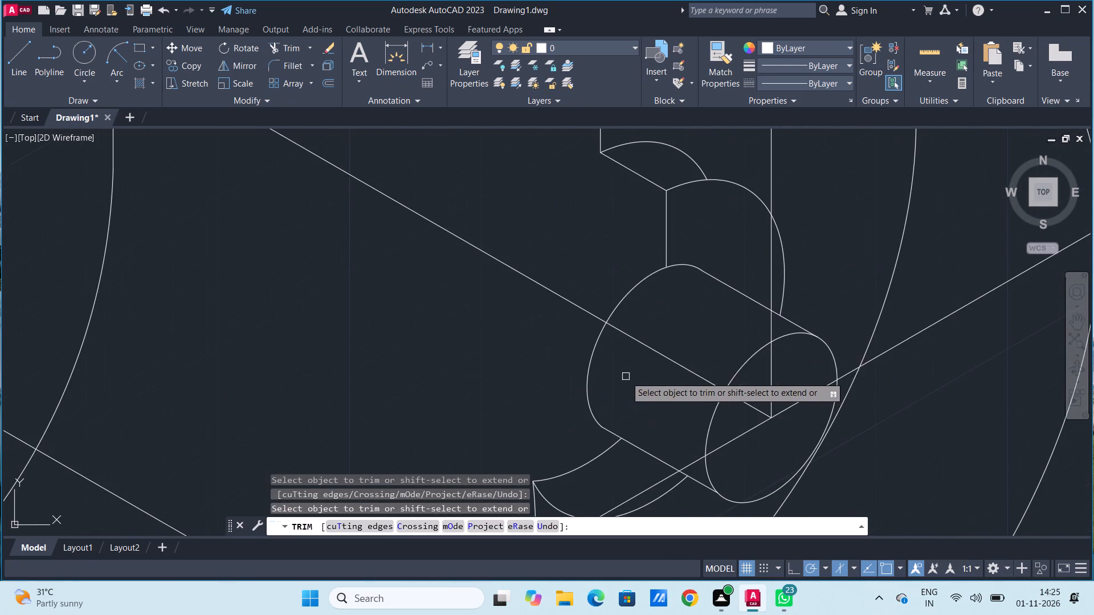
pyautogui.moveTo(650, 352); pyautogui.dragTo(679, 256, button='middle')
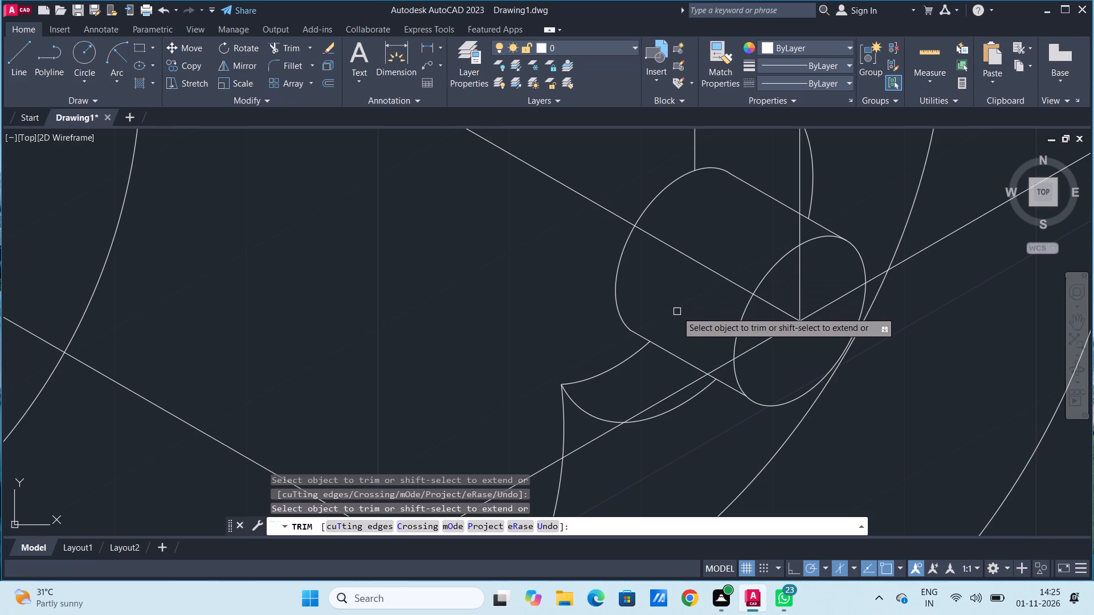
pyautogui.press('Escape')
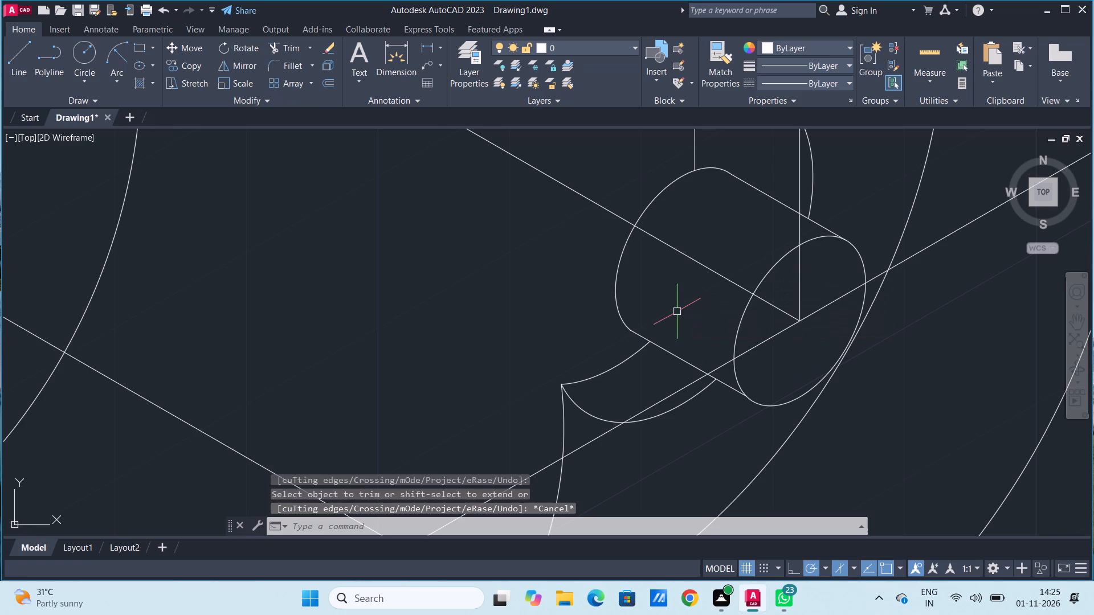
pyautogui.press('Escape')
pyautogui.press('Escape')
pyautogui.press('Escape')
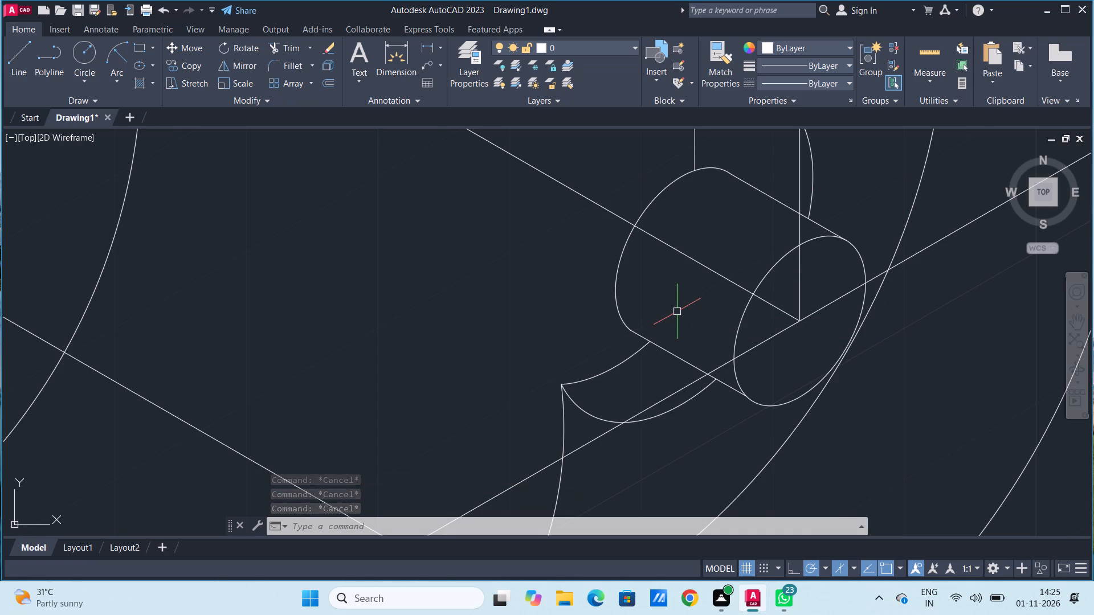
pyautogui.scroll(-1, 662, 295)
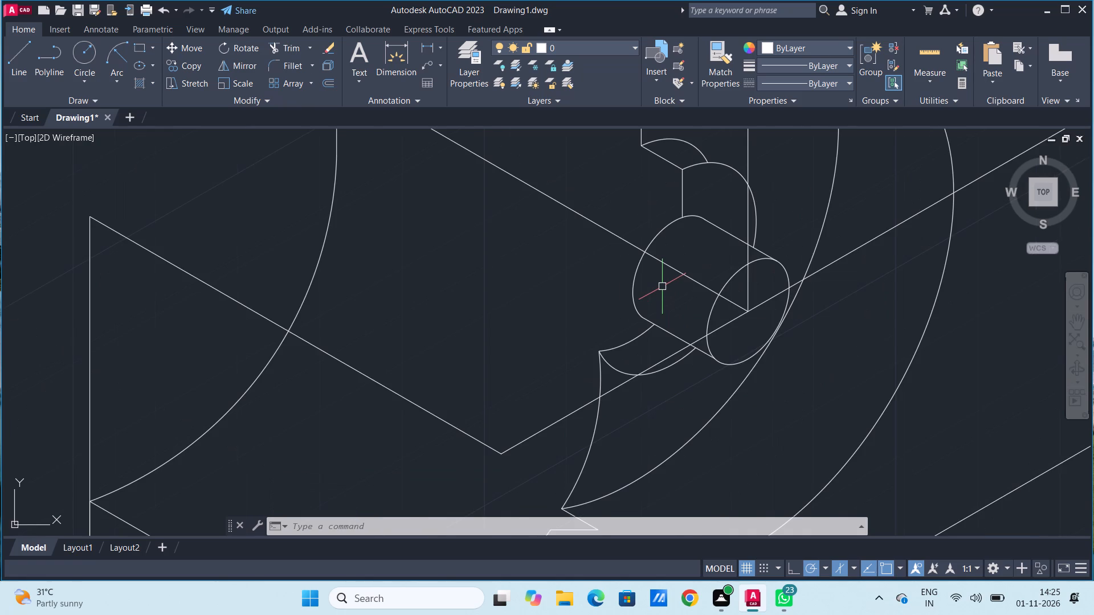
pyautogui.scroll(-2, 662, 286)
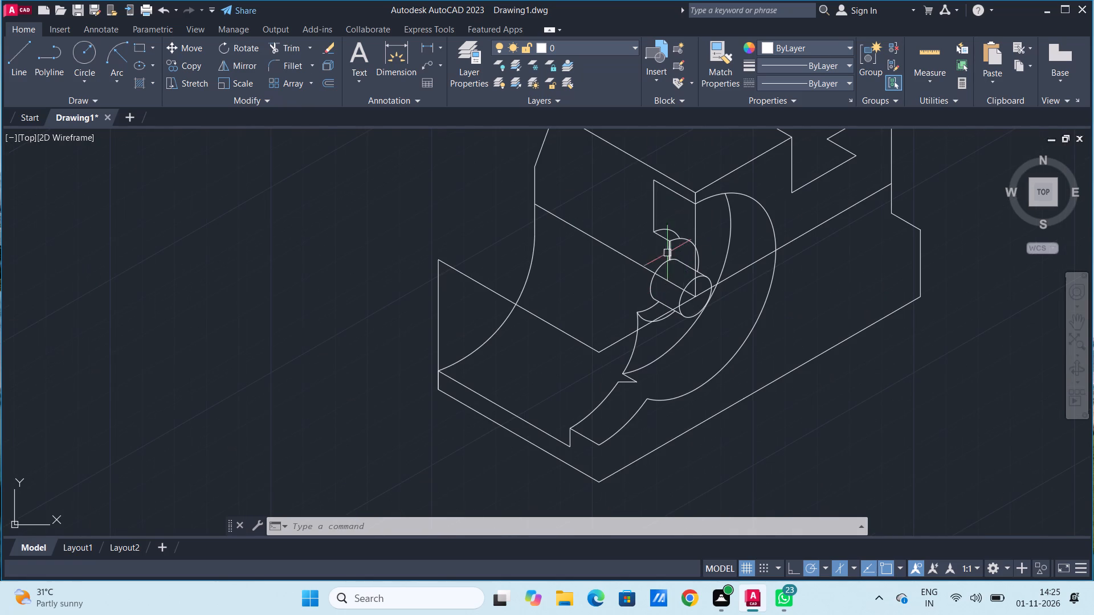
# Trim away the vertical construction line running from the front isocircle's centre up to the short edge at the recess corner.
pyautogui.click(275, 50)
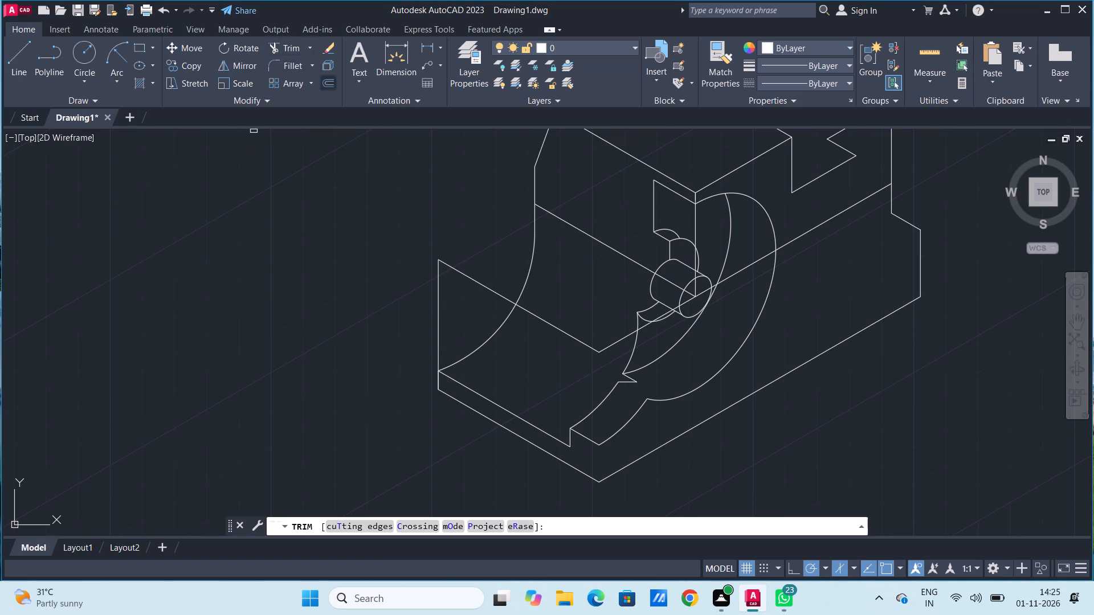
pyautogui.scroll(3, 670, 297)
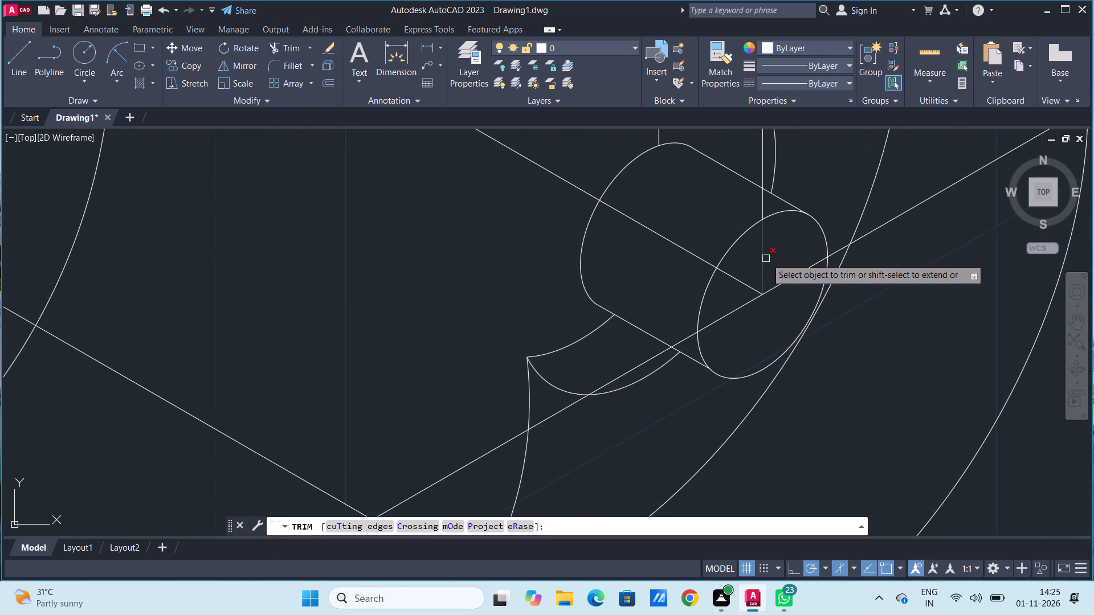
pyautogui.click(764, 259)
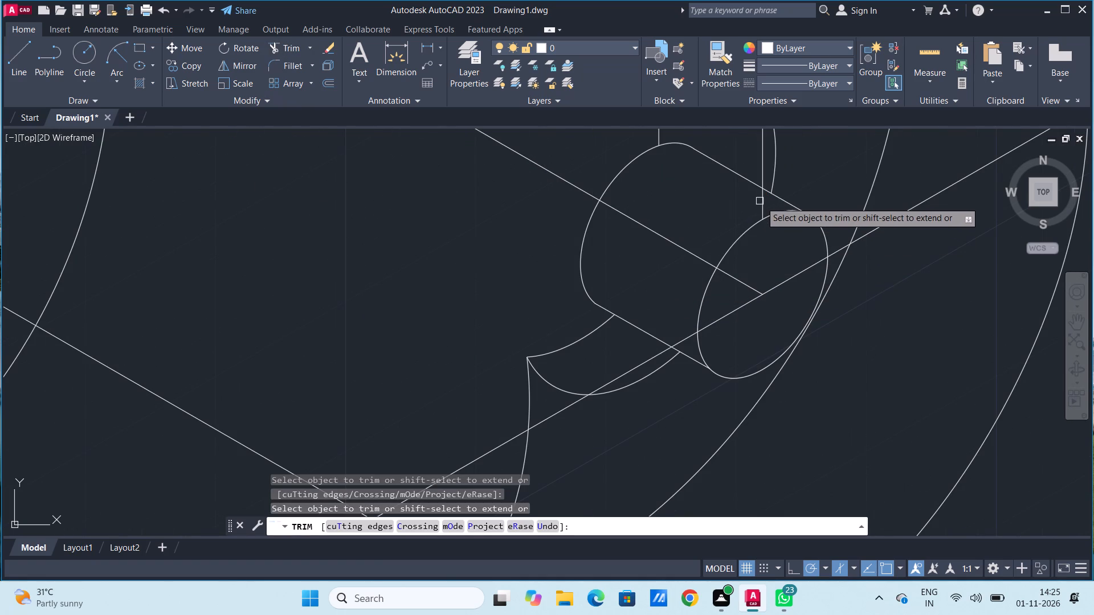
pyautogui.click(761, 202)
pyautogui.scroll(-2, 768, 172)
pyautogui.moveTo(769, 172); pyautogui.dragTo(776, 232, button='middle')
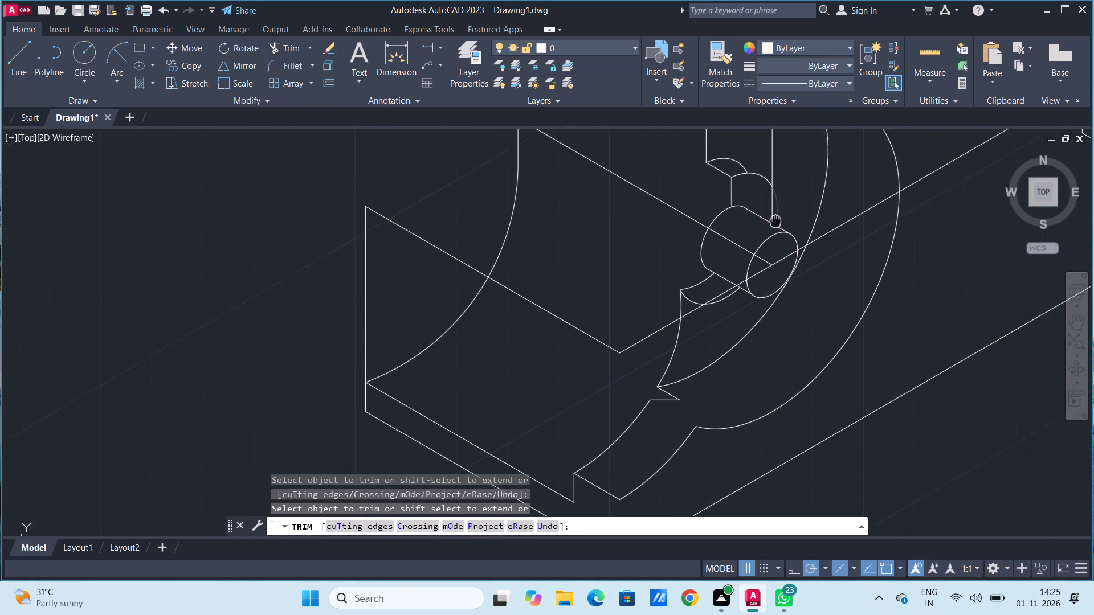
pyautogui.moveTo(776, 232); pyautogui.dragTo(776, 307, button='middle')
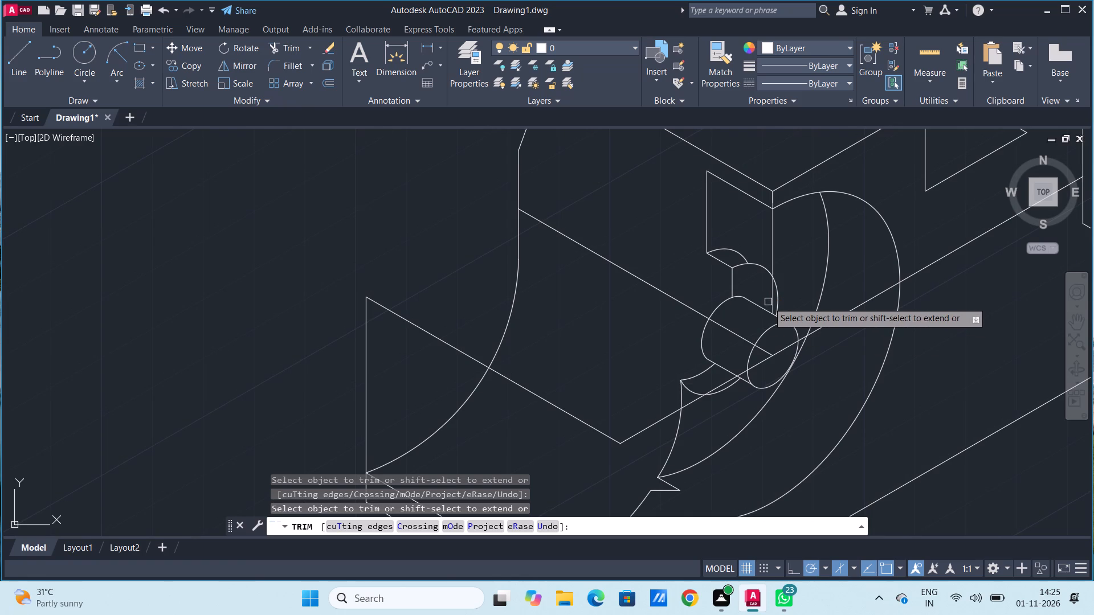
pyautogui.click(770, 303)
pyautogui.click(773, 251)
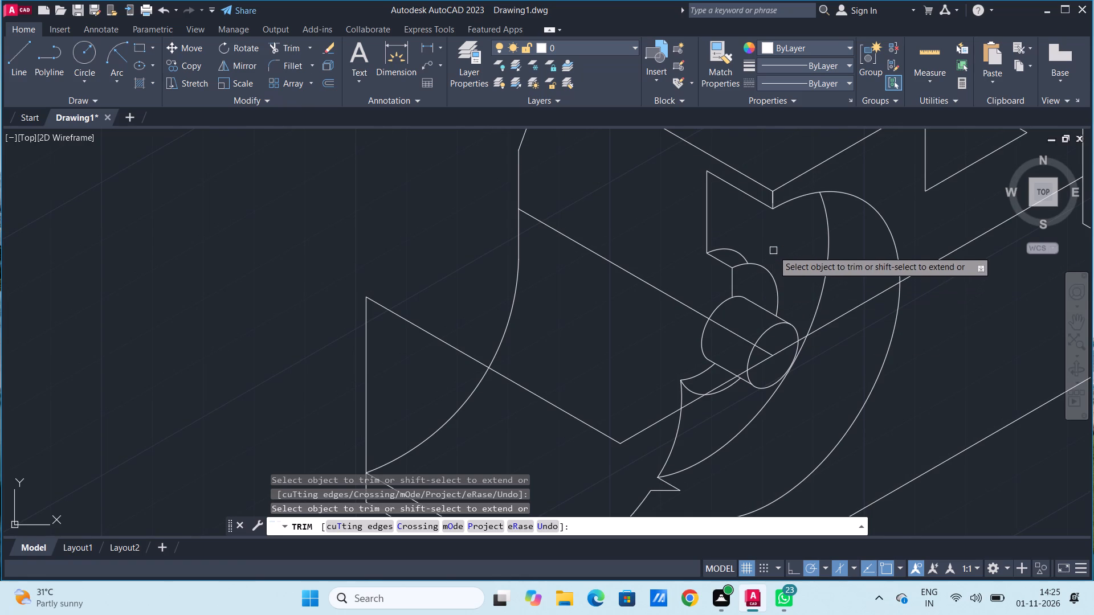
# Inspect the rounded slot and surrounding arcs against the whole part, checking for remaining lines, and finish trimming.
pyautogui.scroll(-2, 824, 264)
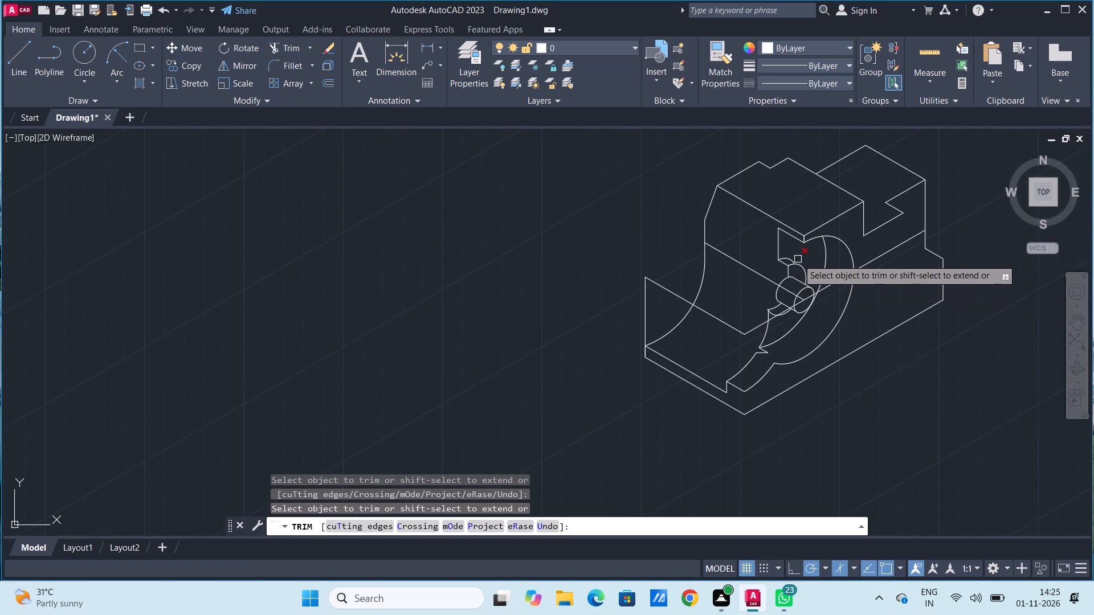
pyautogui.scroll(-2, 810, 310)
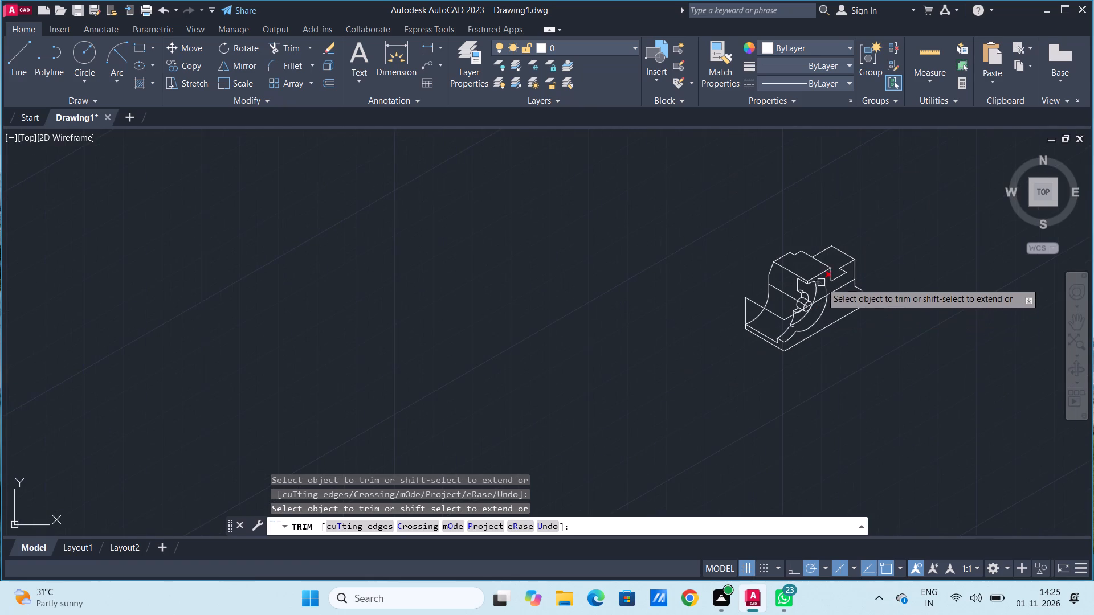
pyautogui.scroll(3, 814, 297)
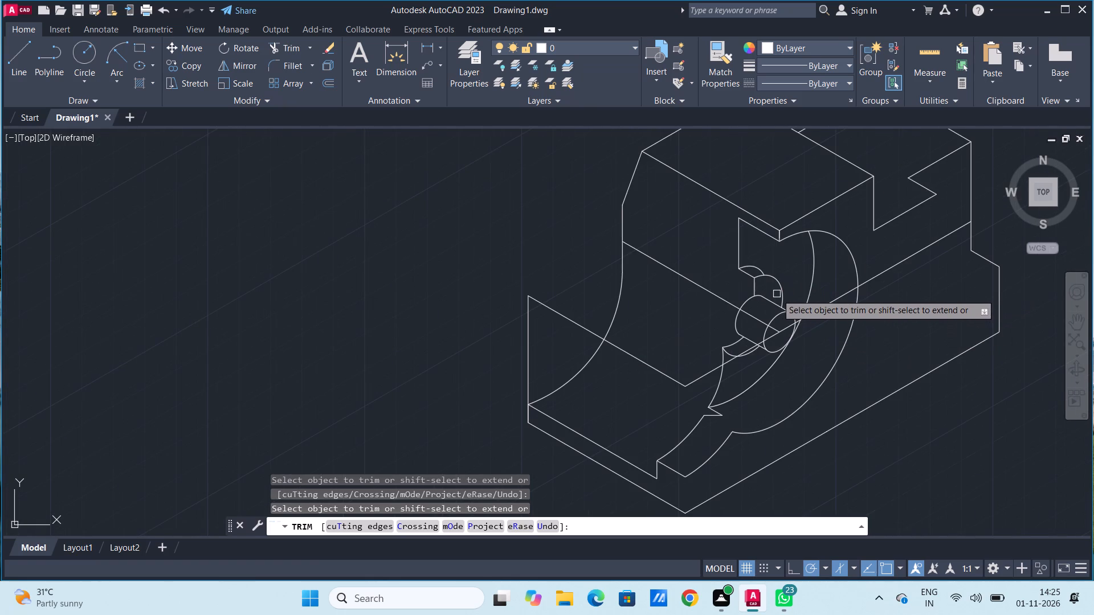
pyautogui.scroll(3, 757, 295)
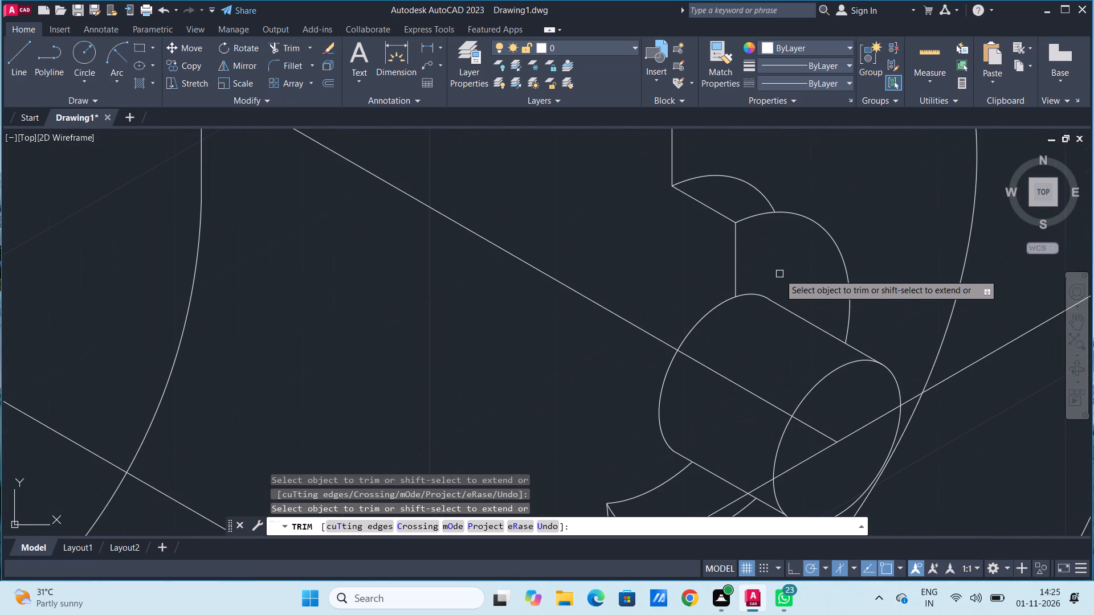
pyautogui.scroll(-2, 779, 274)
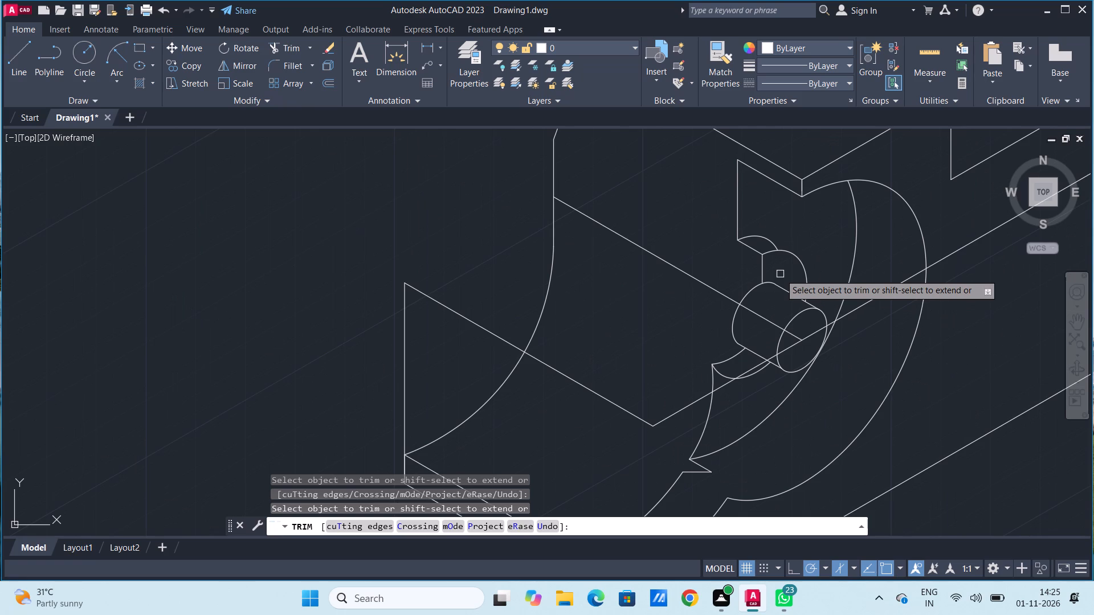
pyautogui.scroll(-2, 781, 274)
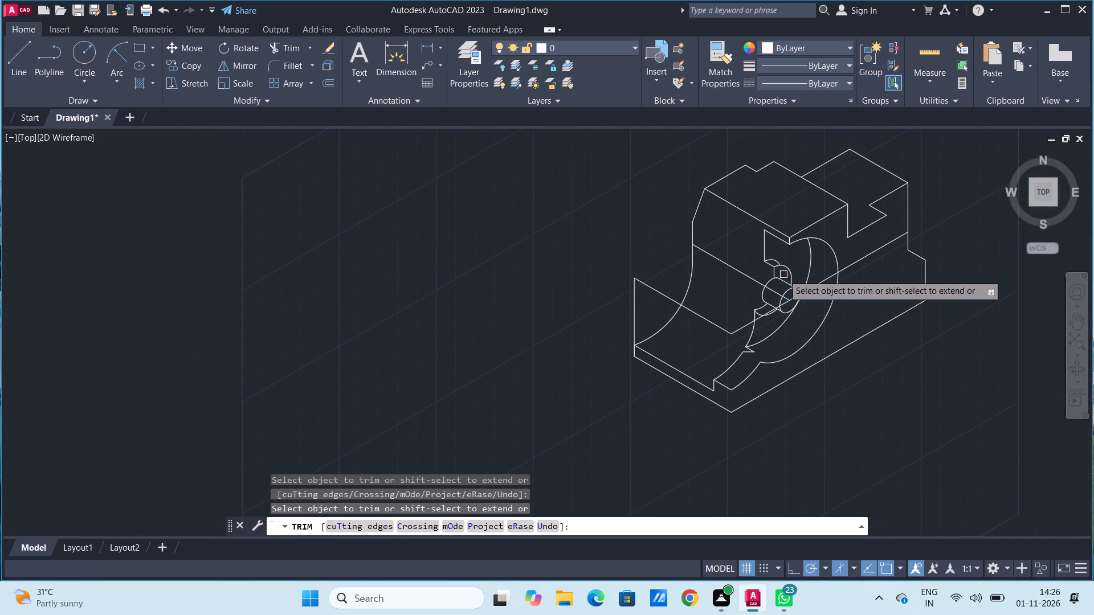
pyautogui.scroll(1, 779, 271)
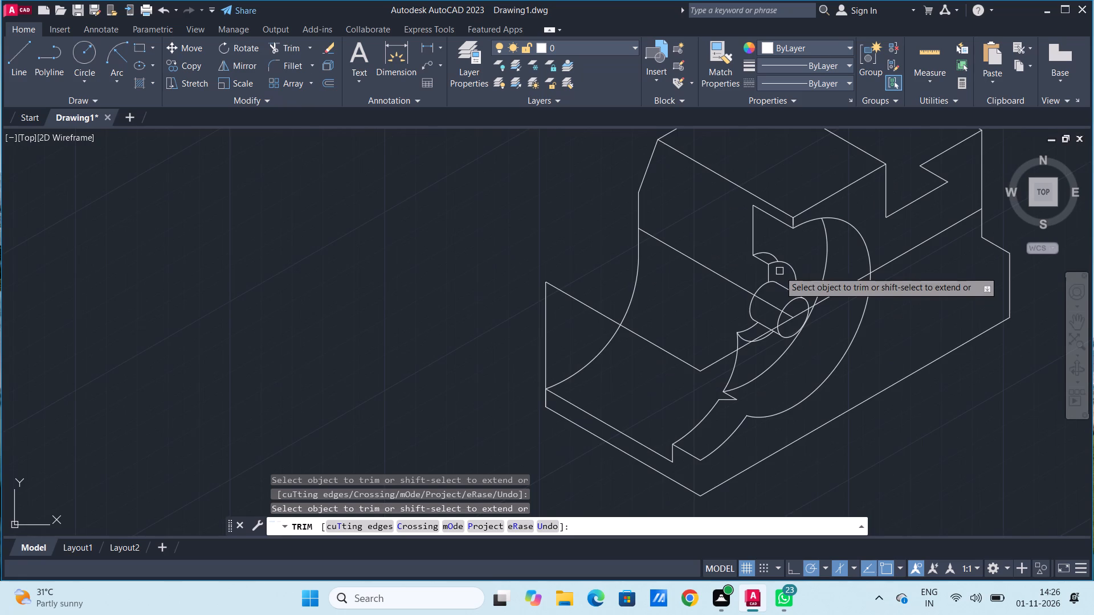
pyautogui.scroll(1, 777, 282)
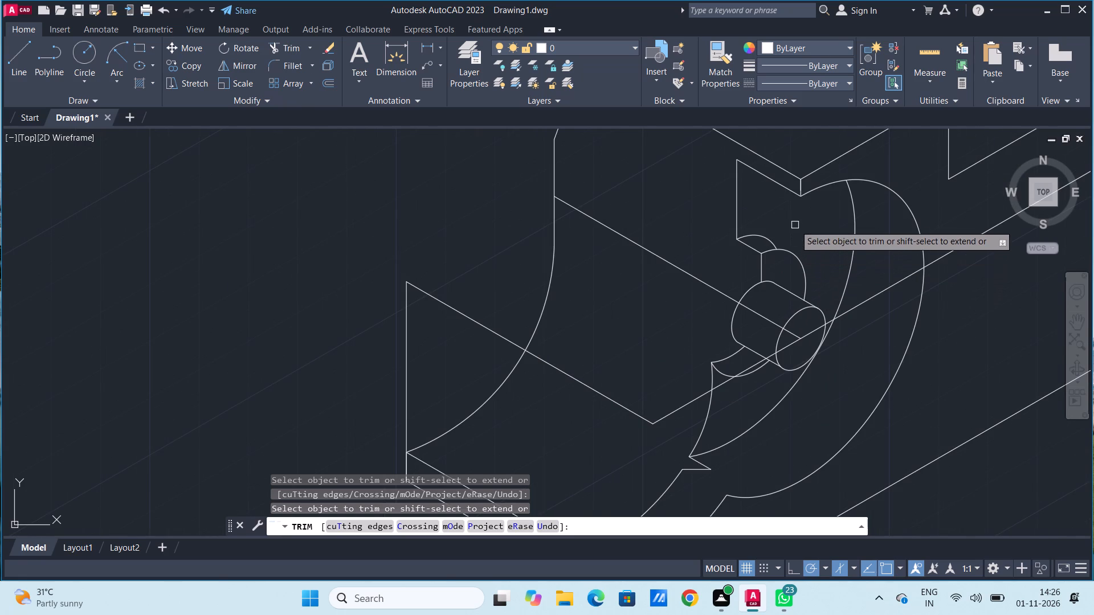
pyautogui.scroll(1, 795, 225)
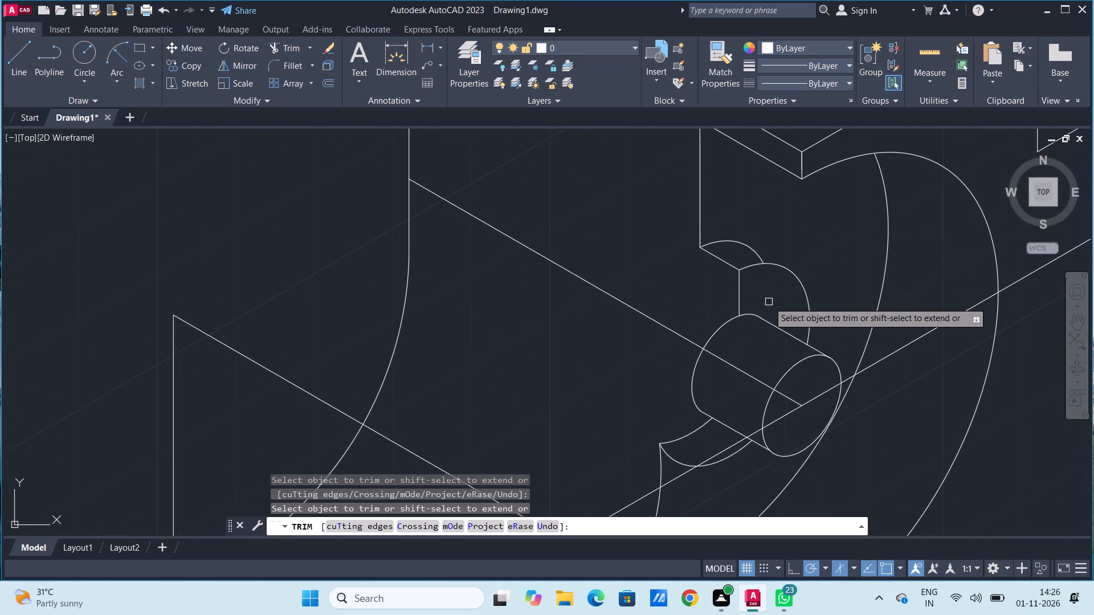
pyautogui.scroll(-1, 769, 302)
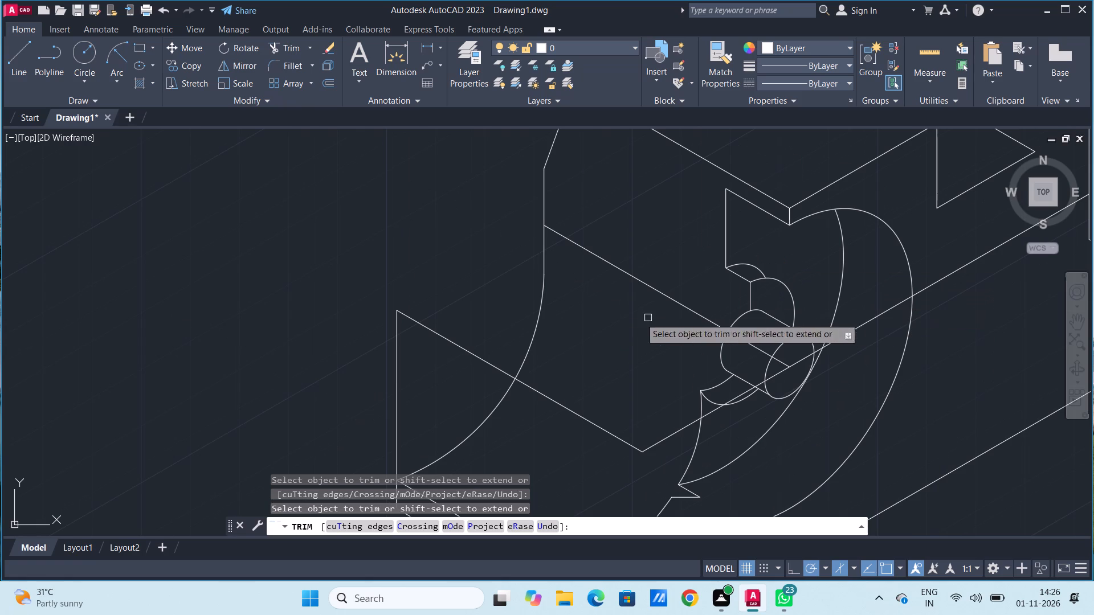
pyautogui.press('space')
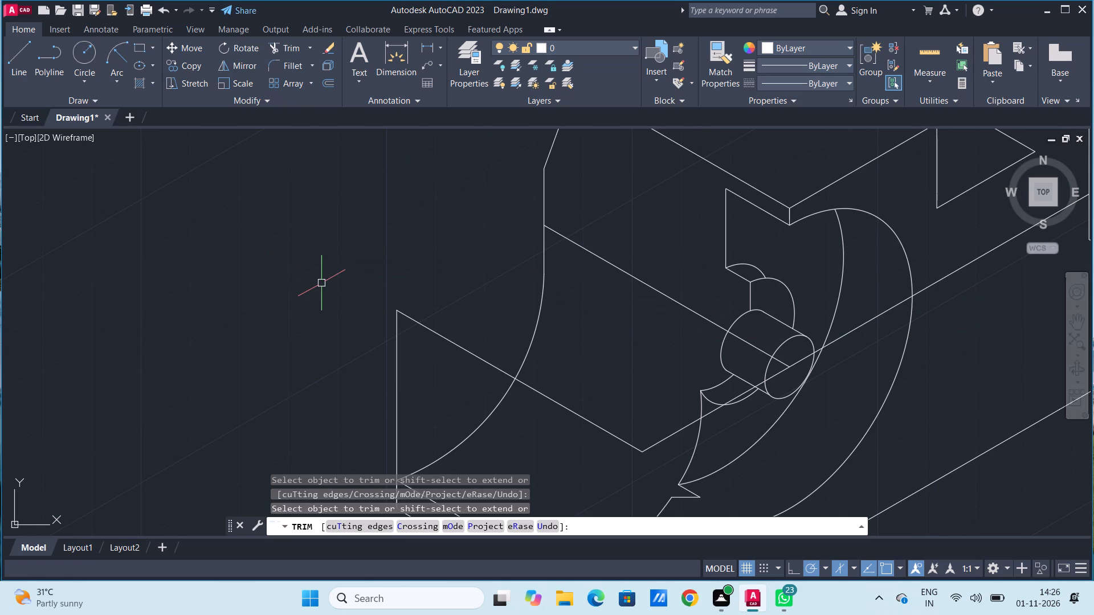
# Draw a line about 11 units long at 330° from the pointed corner where the arcs meet below the rounded slot.
pyautogui.click(26, 64)
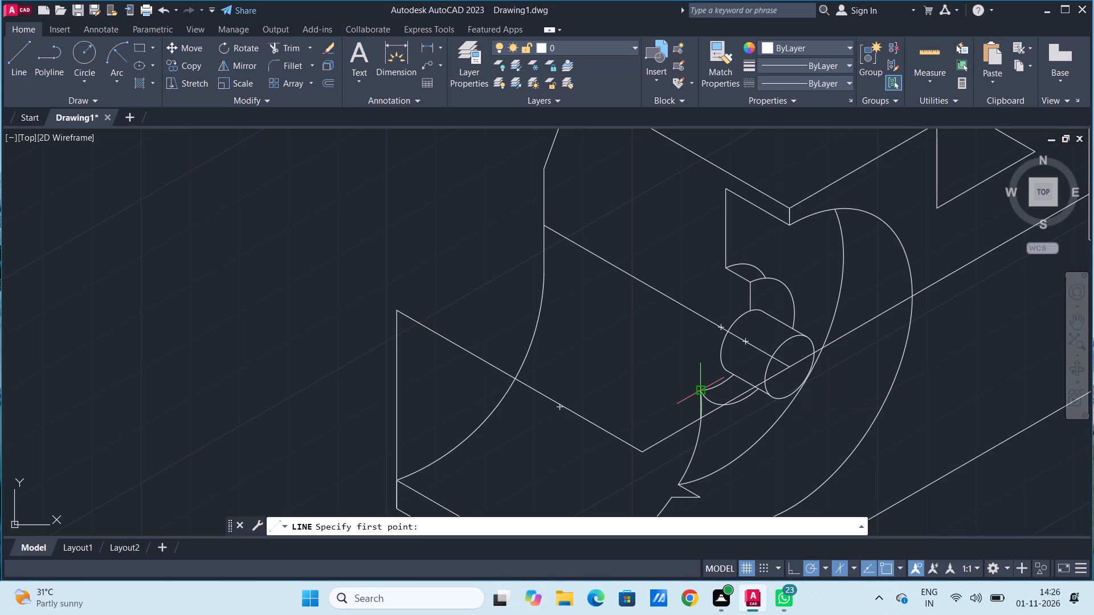
pyautogui.click(702, 391)
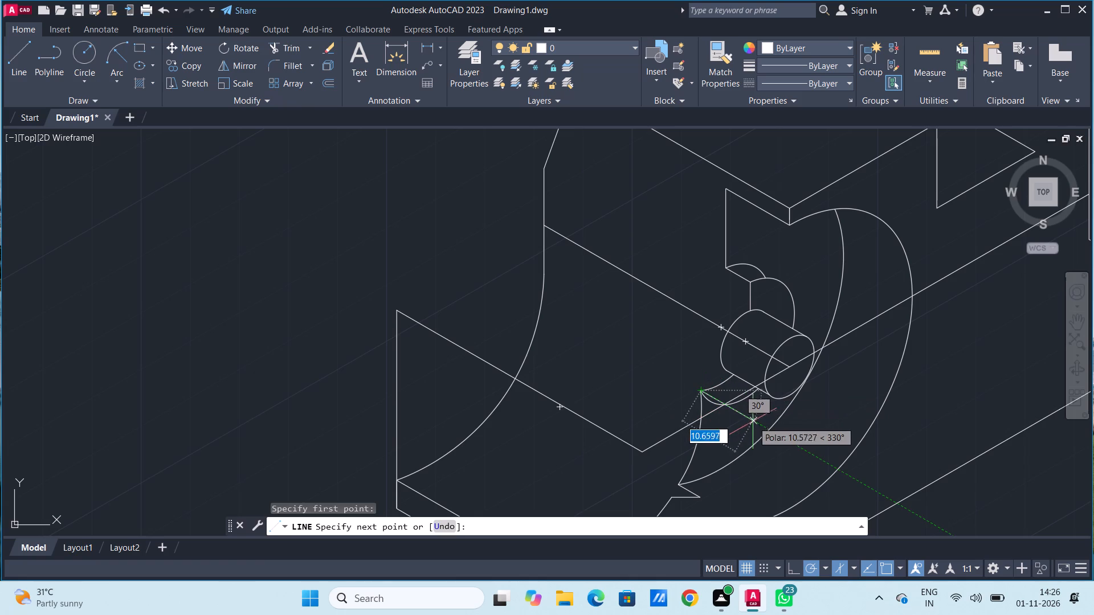
pyautogui.click(758, 424)
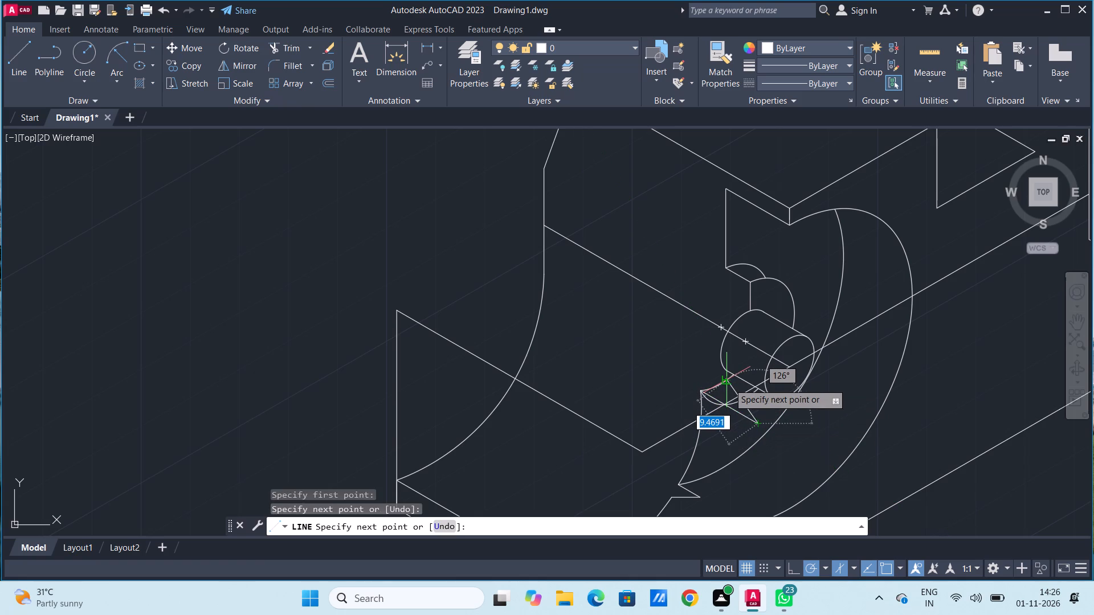
pyautogui.press('space')
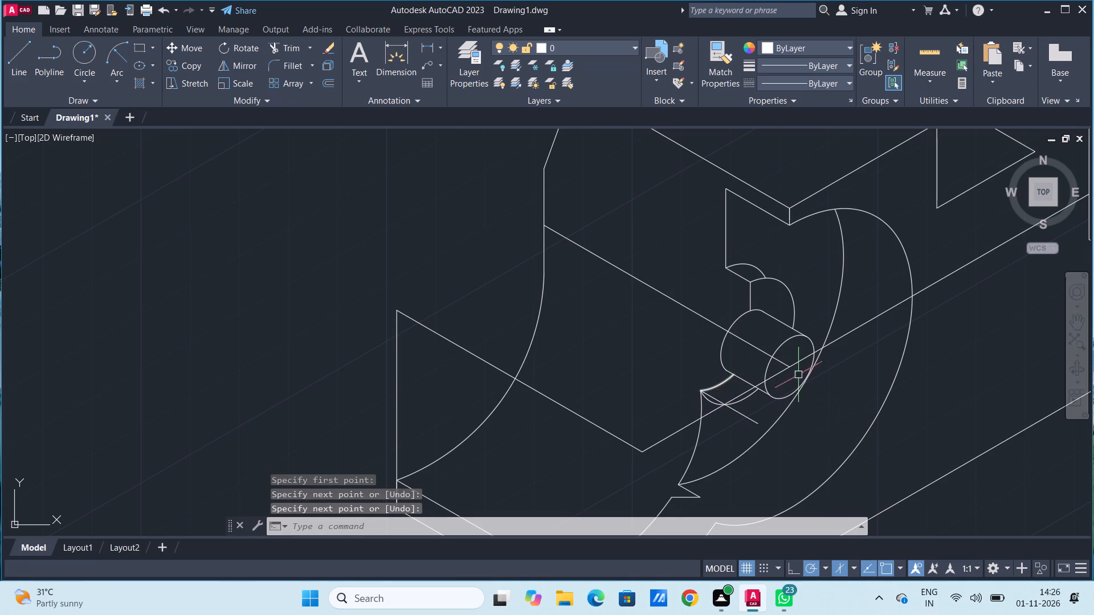
# Trim the small lower arc back to the new line and cut the line's overhang and leftover arc so both meet at one corner.
pyautogui.scroll(-1, 729, 423)
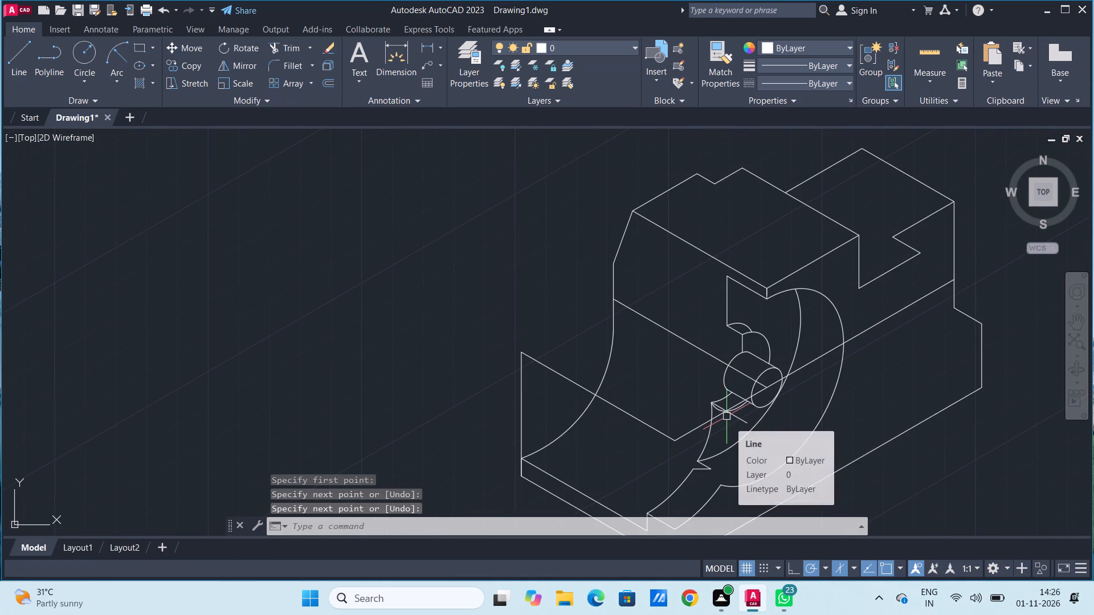
pyautogui.scroll(3, 726, 416)
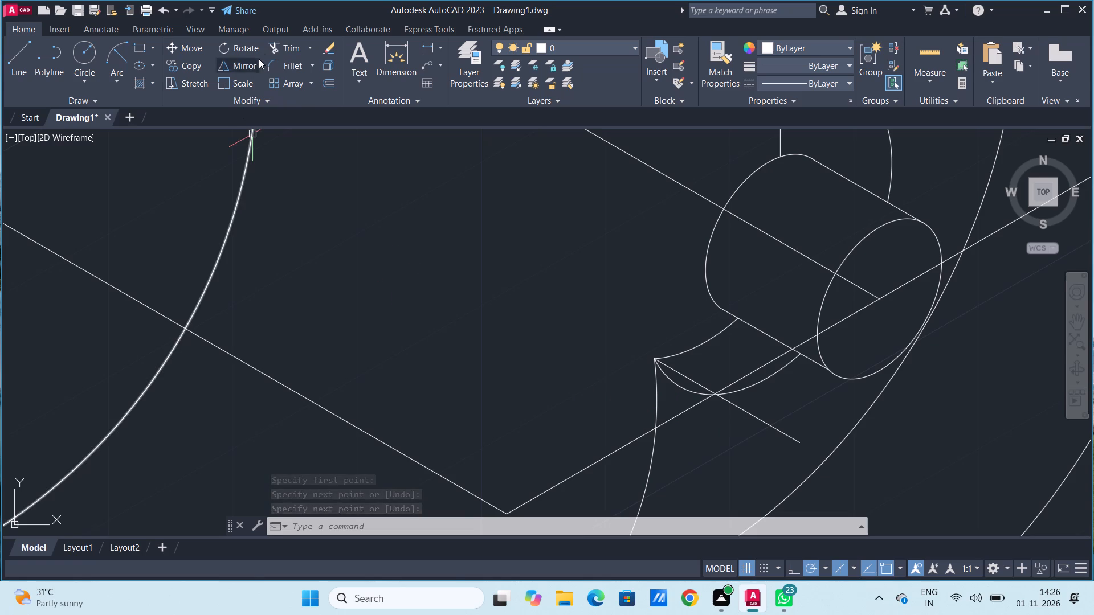
pyautogui.click(277, 46)
pyautogui.click(688, 393)
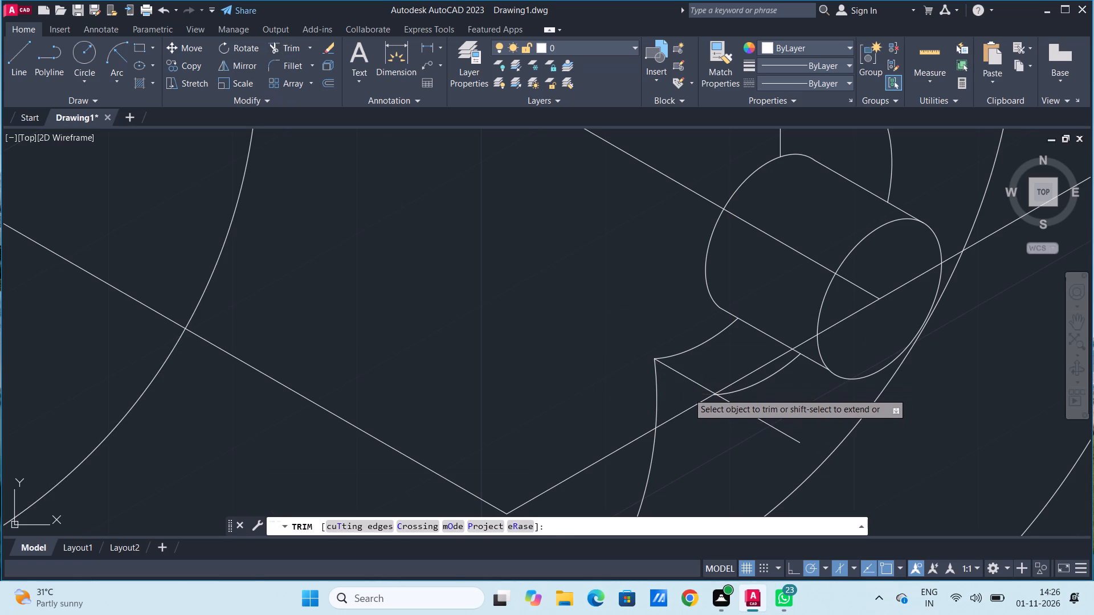
pyautogui.click(744, 416)
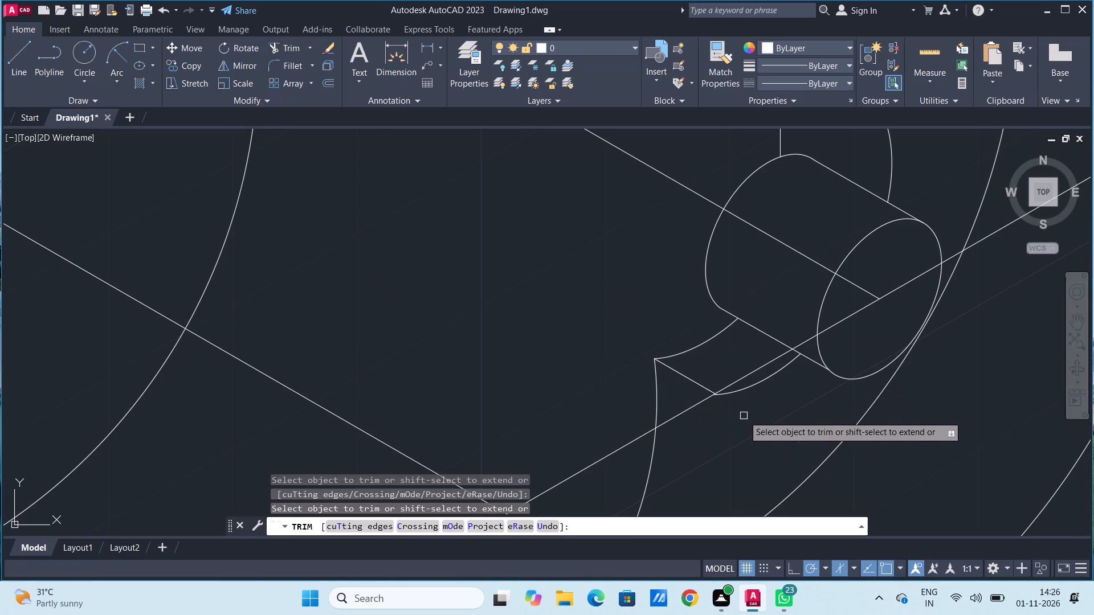
pyautogui.scroll(-4, 721, 401)
pyautogui.scroll(4, 720, 420)
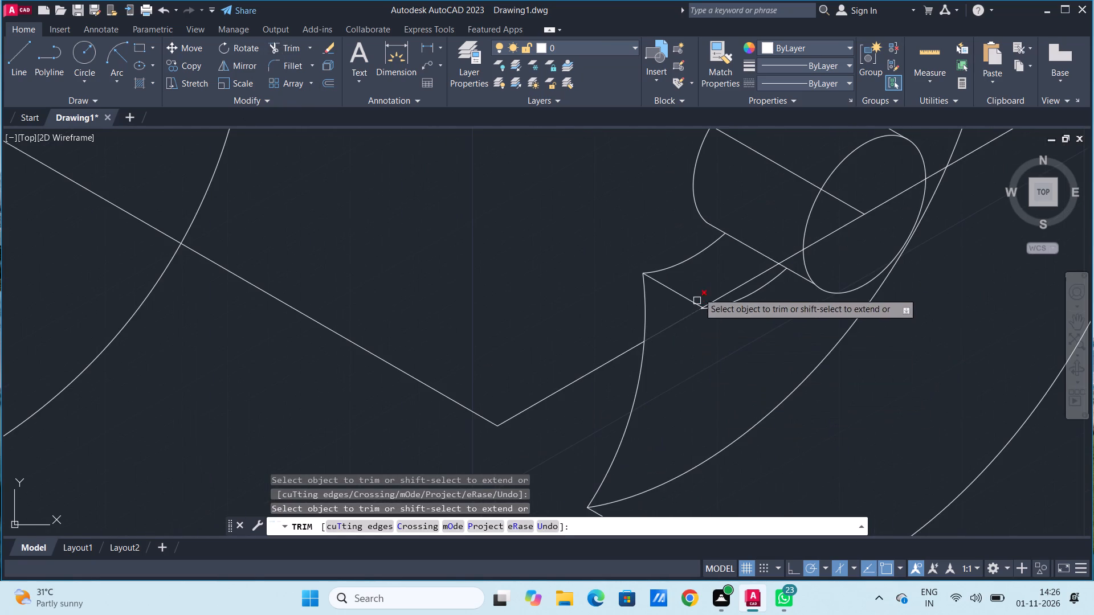
pyautogui.scroll(2, 701, 277)
pyautogui.scroll(4, 708, 370)
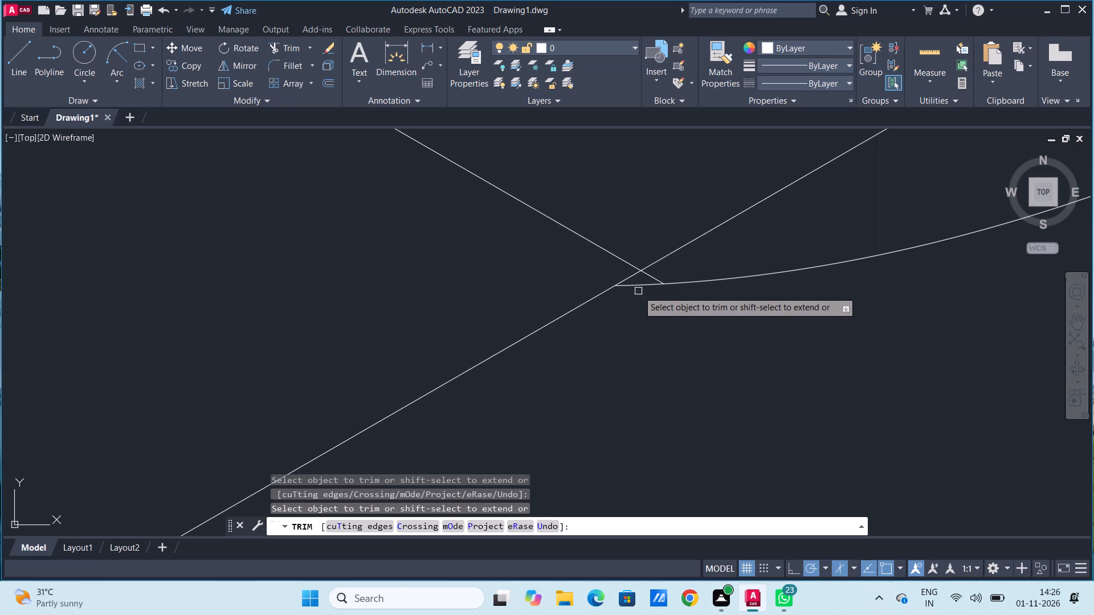
pyautogui.click(638, 285)
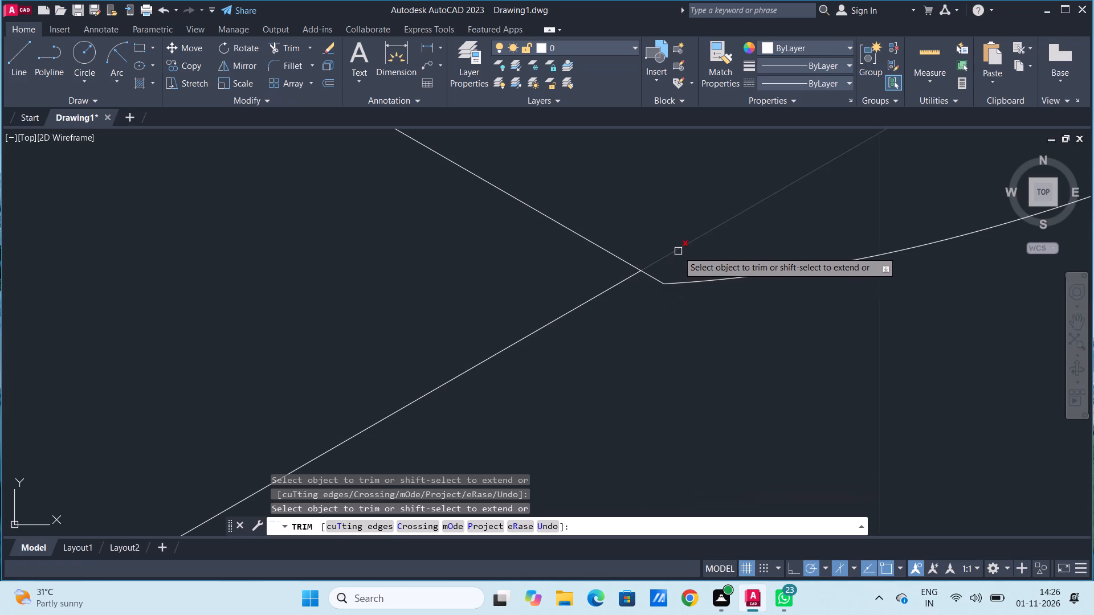
# Trim away all segments of the long diagonal construction line rising from the V-shaped corner through the front isocircle to the back edge.
pyautogui.click(678, 251)
pyautogui.scroll(-7, 692, 253)
pyautogui.moveTo(707, 238); pyautogui.dragTo(712, 241, button='middle')
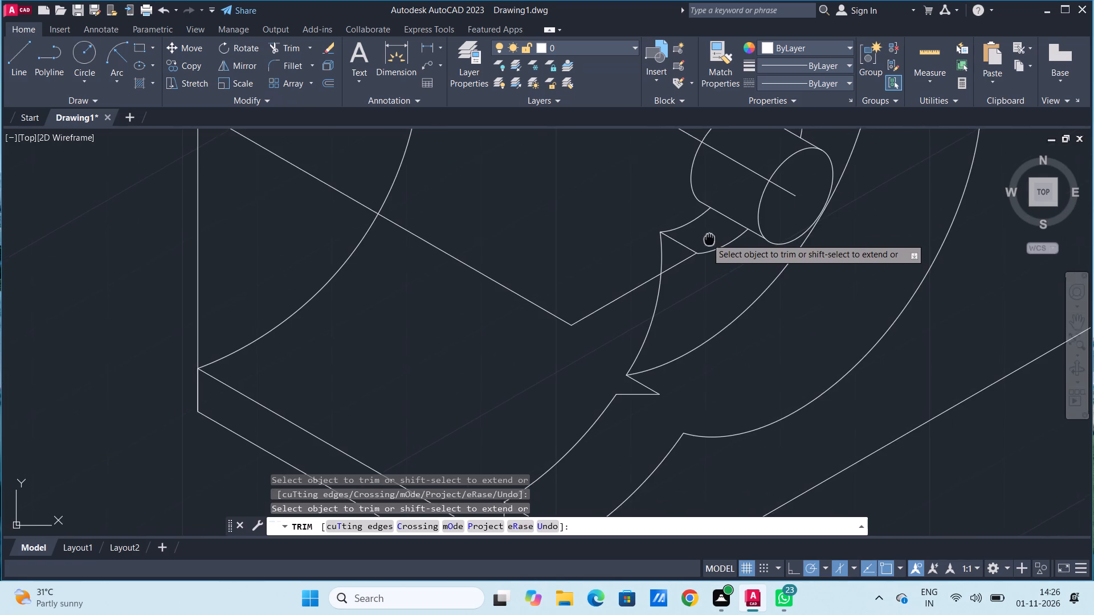
pyautogui.moveTo(712, 241); pyautogui.dragTo(733, 330, button='middle')
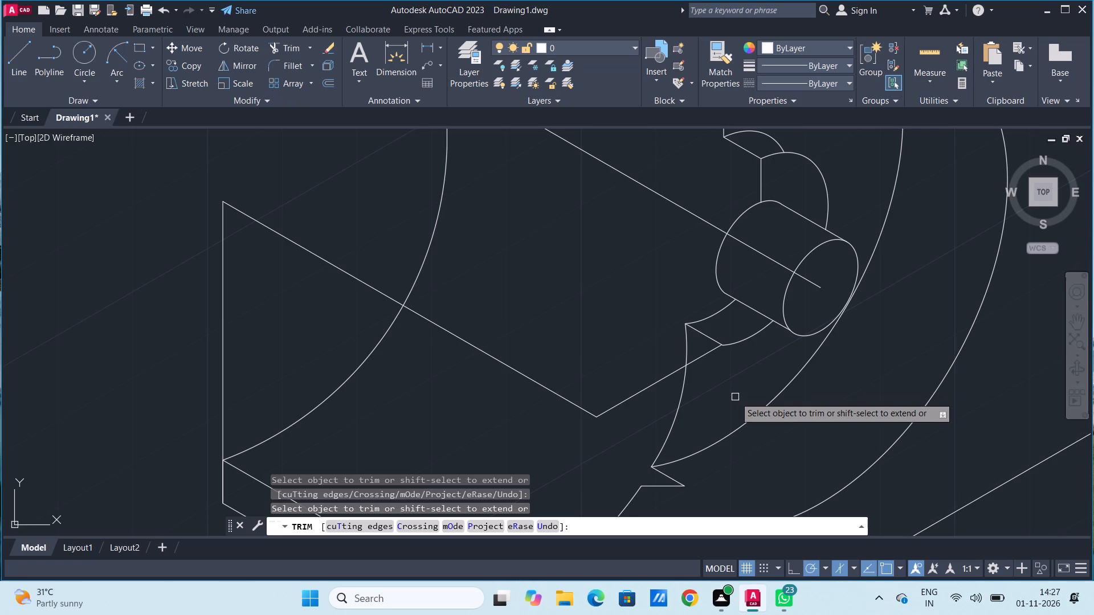
pyautogui.click(702, 359)
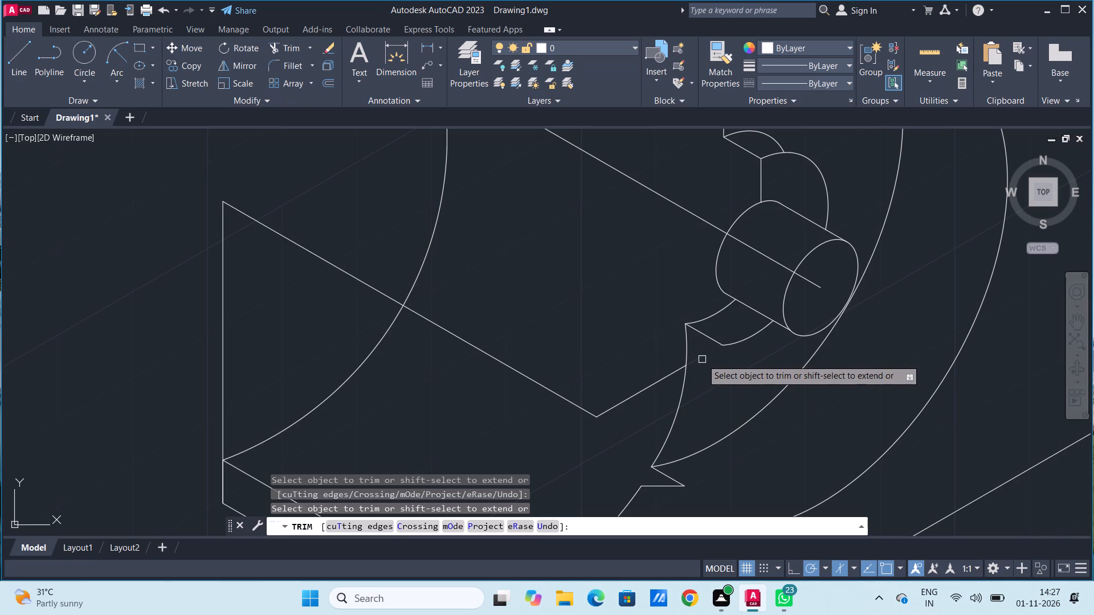
pyautogui.click(652, 384)
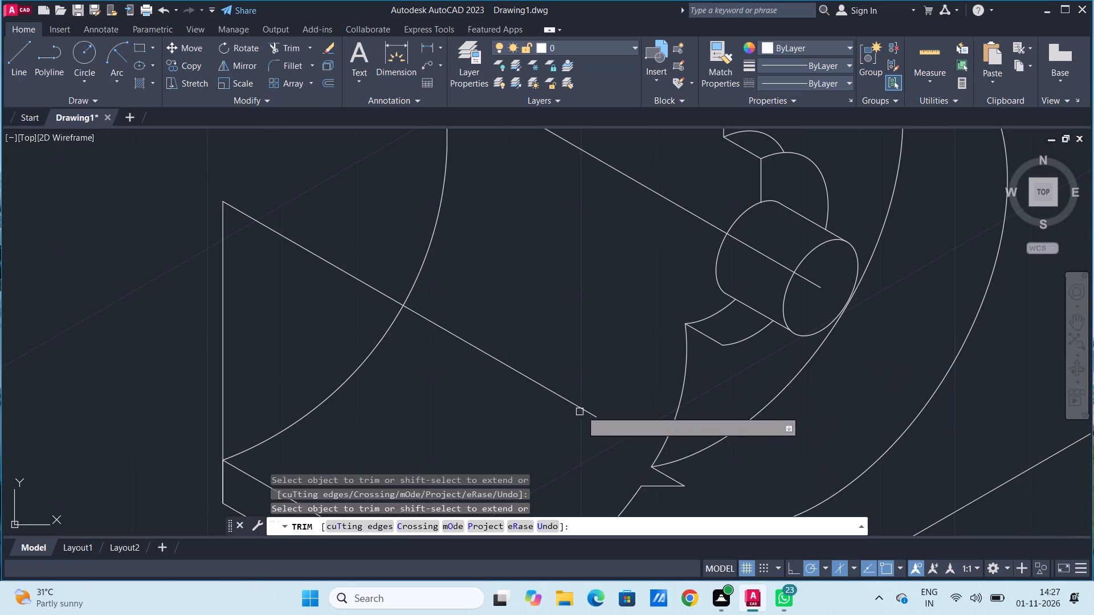
# Trim away the slanted construction line crossing the large concave curve and the vertical line above that curve's lower end.
pyautogui.click(582, 409)
pyautogui.scroll(-3, 579, 400)
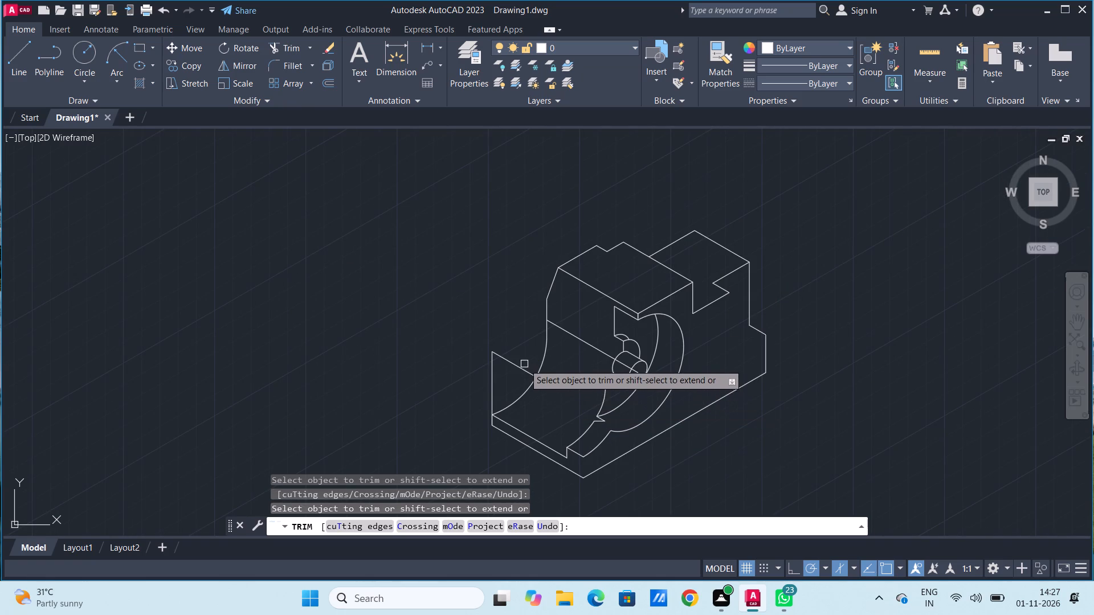
pyautogui.click(524, 370)
pyautogui.click(495, 373)
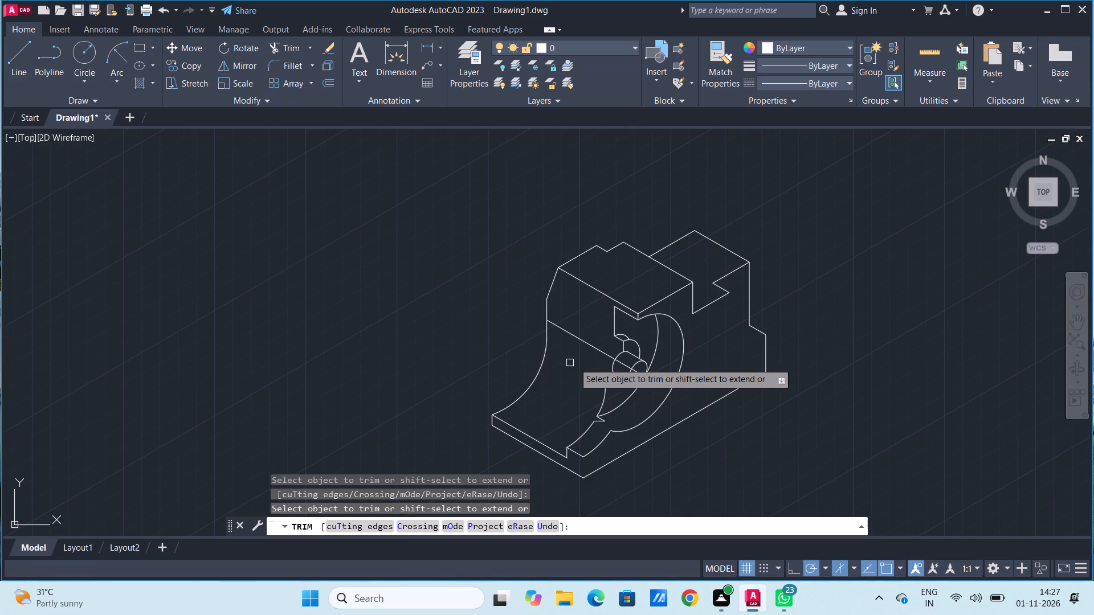
# Trim away all segments of the slanted construction line running from the vertical edge beside the concave curve into the cylindrical boss.
pyautogui.scroll(-4, 616, 373)
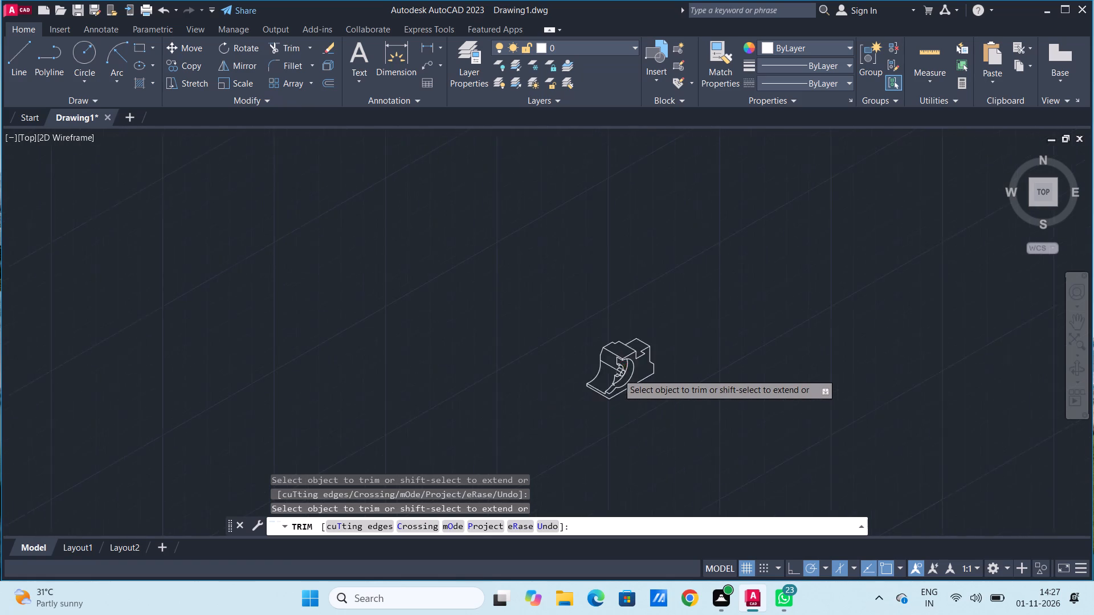
pyautogui.scroll(3, 618, 374)
pyautogui.scroll(3, 559, 380)
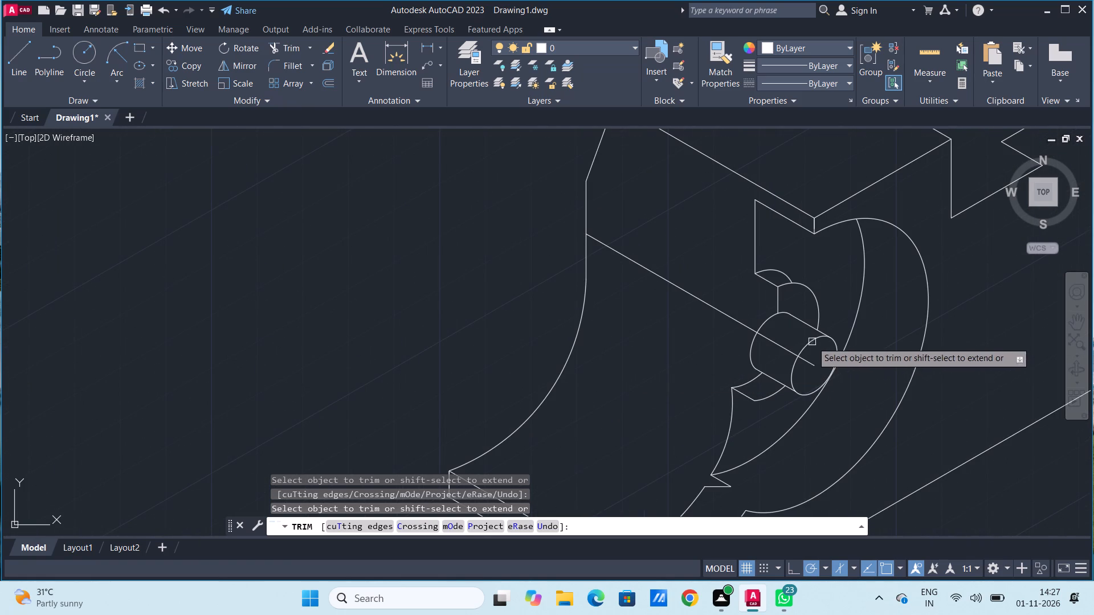
pyautogui.click(785, 348)
pyautogui.click(810, 363)
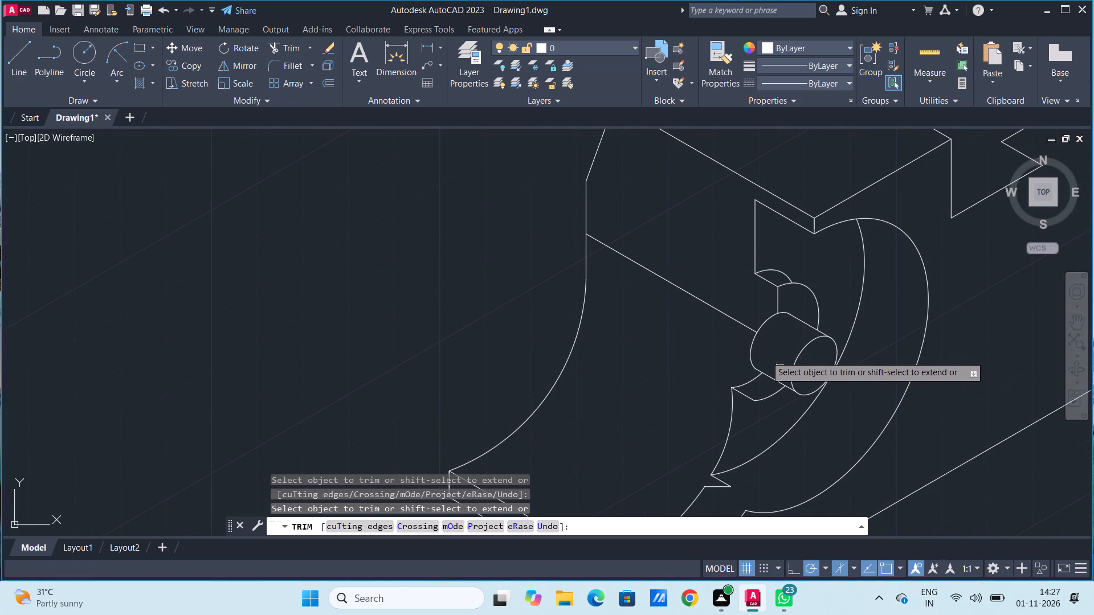
pyautogui.click(729, 319)
pyautogui.scroll(-2, 729, 319)
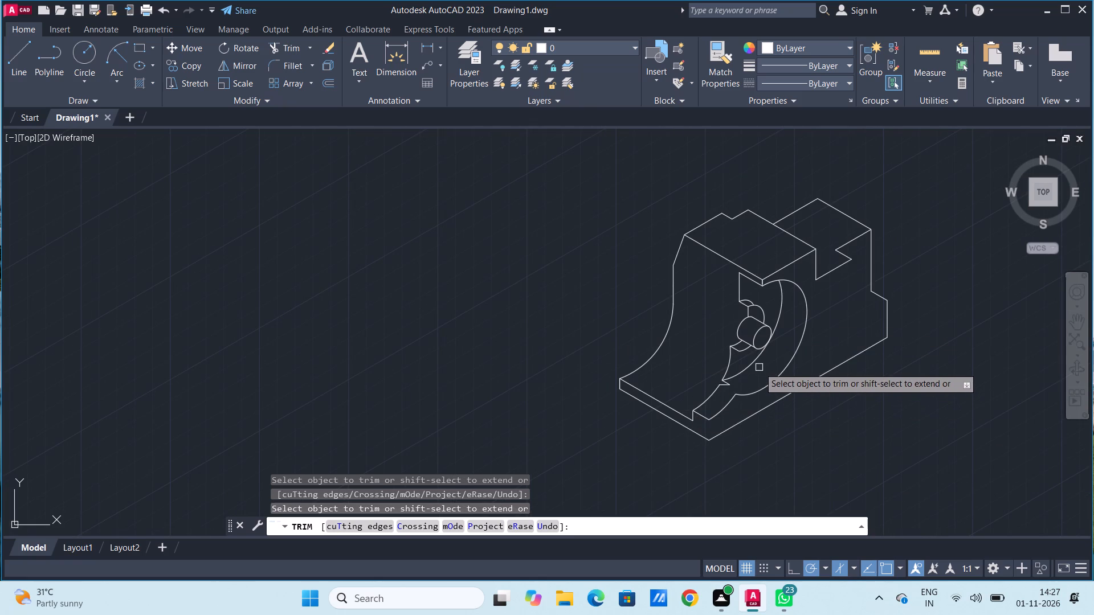
pyautogui.scroll(-1, 760, 357)
pyautogui.scroll(3, 759, 355)
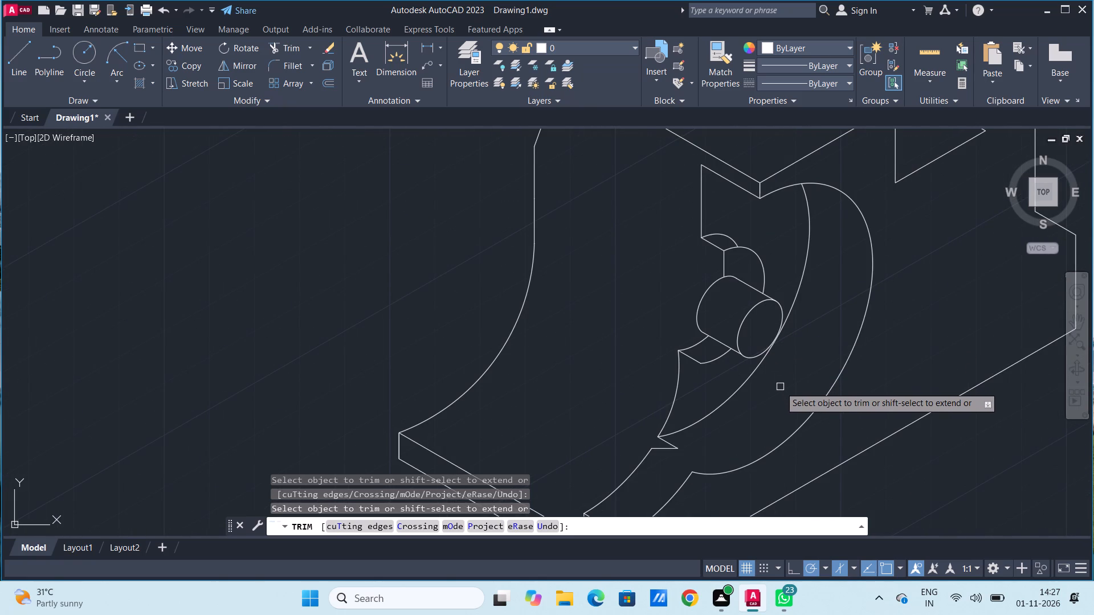
pyautogui.press('Escape')
pyautogui.press('Escape')
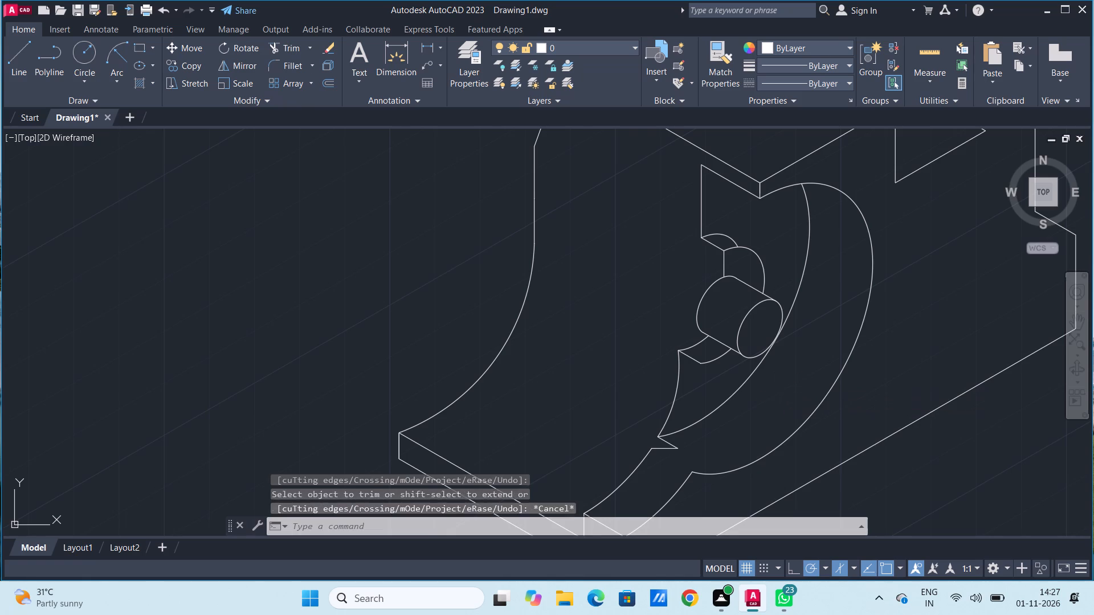
pyautogui.press('Escape')
pyautogui.press('Escape')
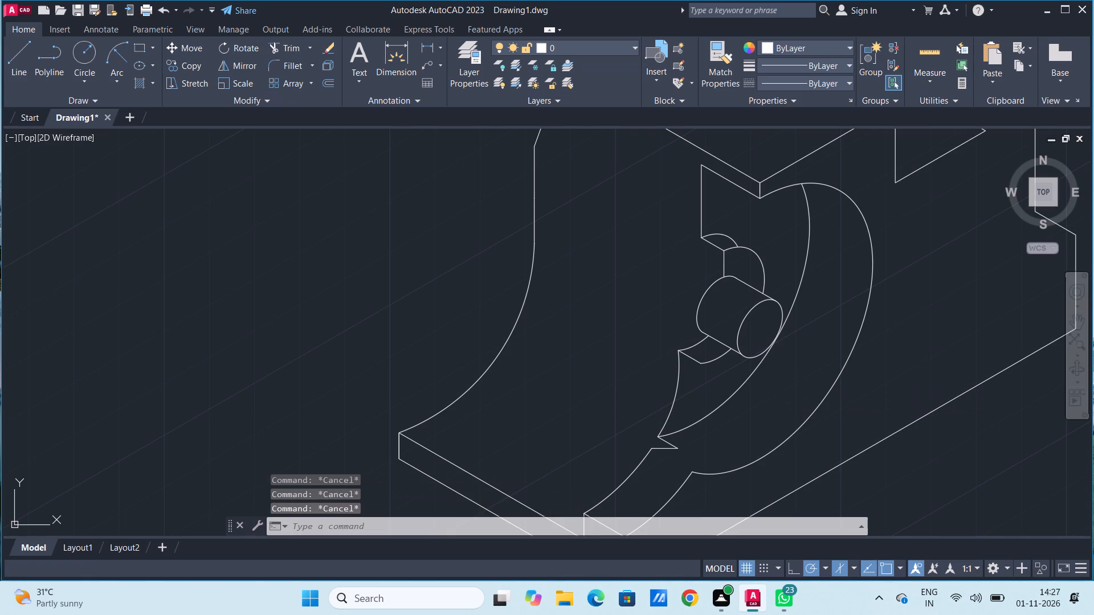
# Set polar tracking to 10° increments and draw a line at 50° upward from the bottom edge of the long side face.
pyautogui.scroll(-2, 779, 386)
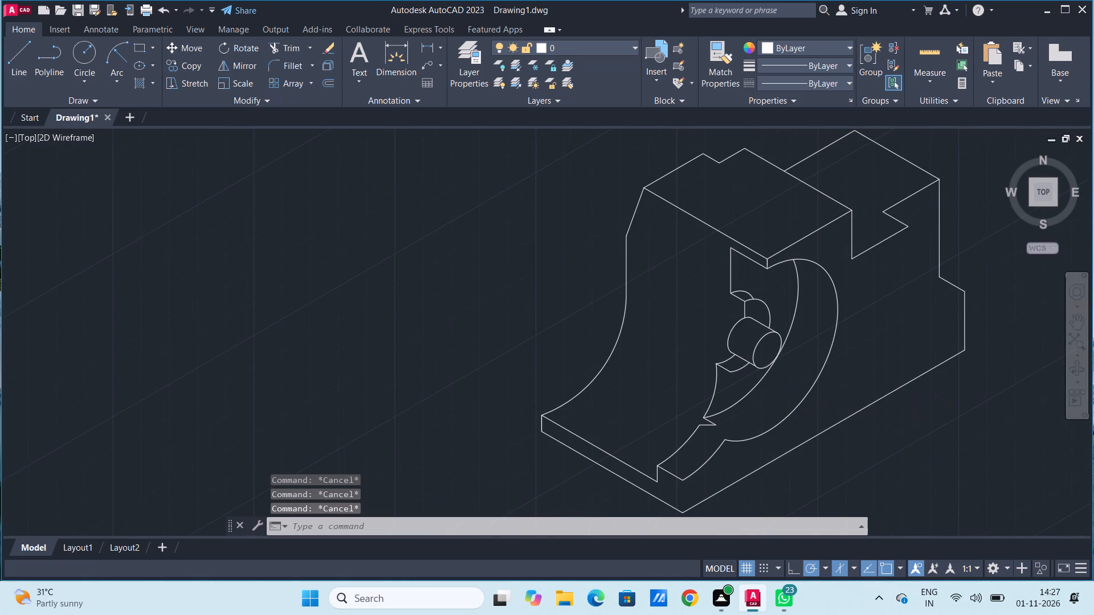
pyautogui.scroll(-1, 781, 389)
pyautogui.scroll(2, 781, 394)
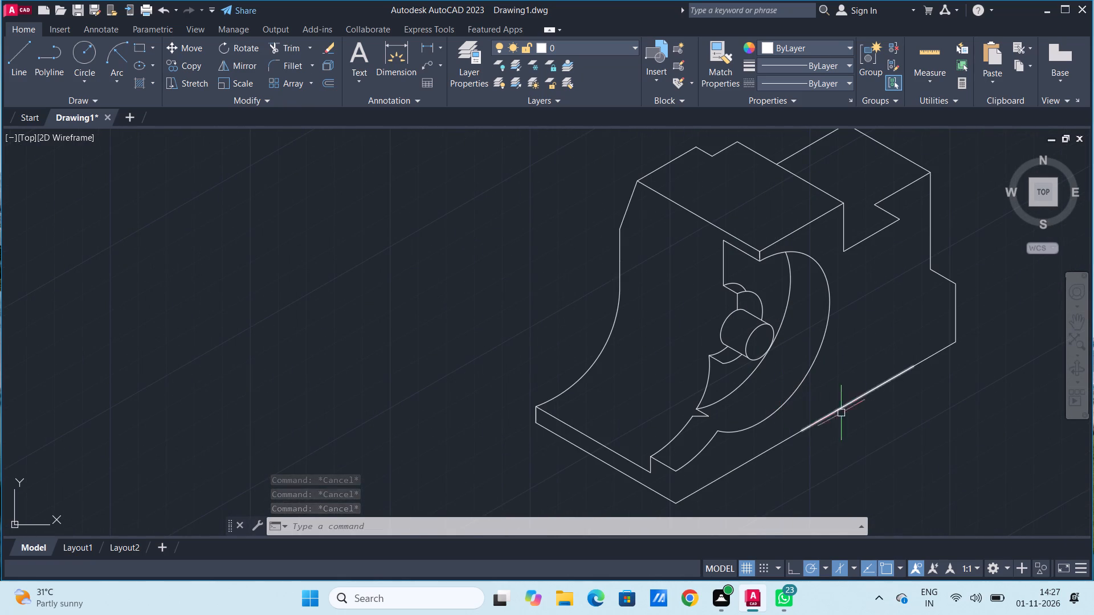
pyautogui.scroll(-1, 865, 424)
pyautogui.moveTo(881, 441); pyautogui.dragTo(771, 389, button='middle')
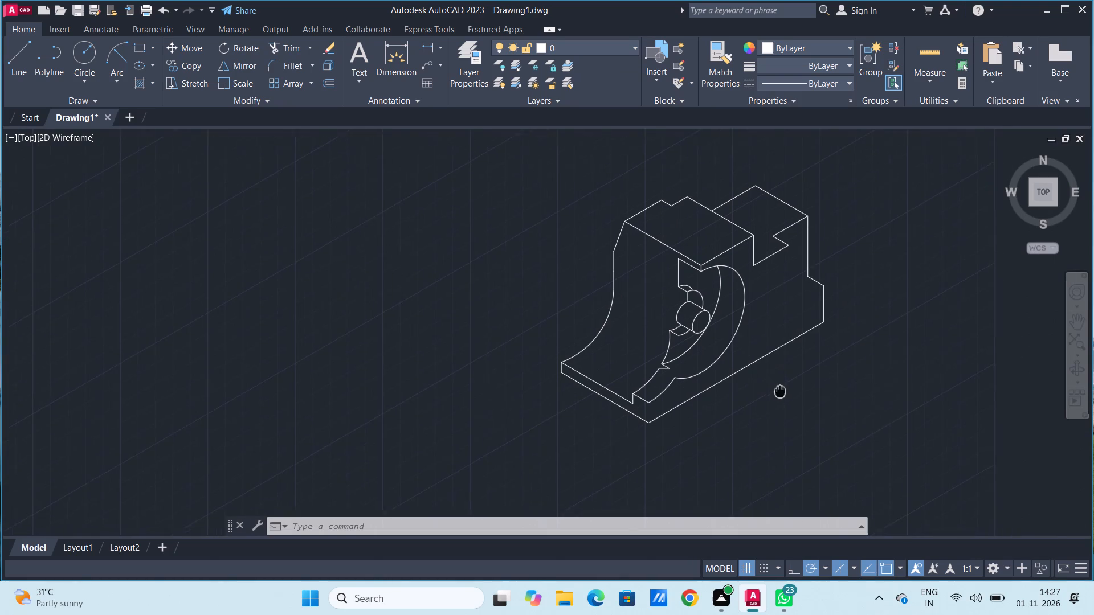
pyautogui.moveTo(771, 389); pyautogui.dragTo(767, 416, button='middle')
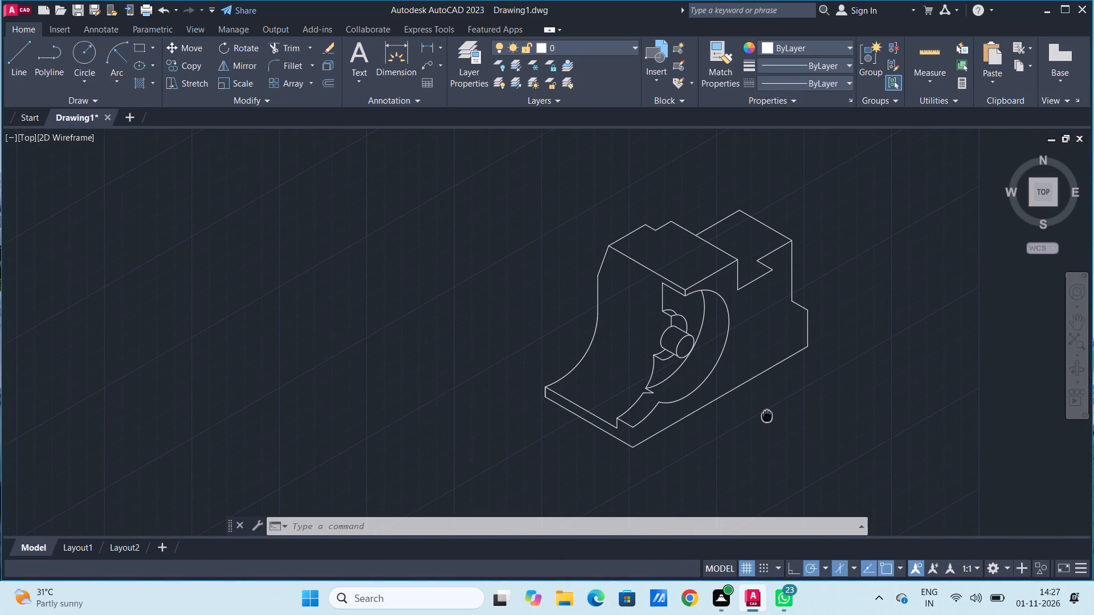
pyautogui.moveTo(767, 416); pyautogui.dragTo(775, 429, button='middle')
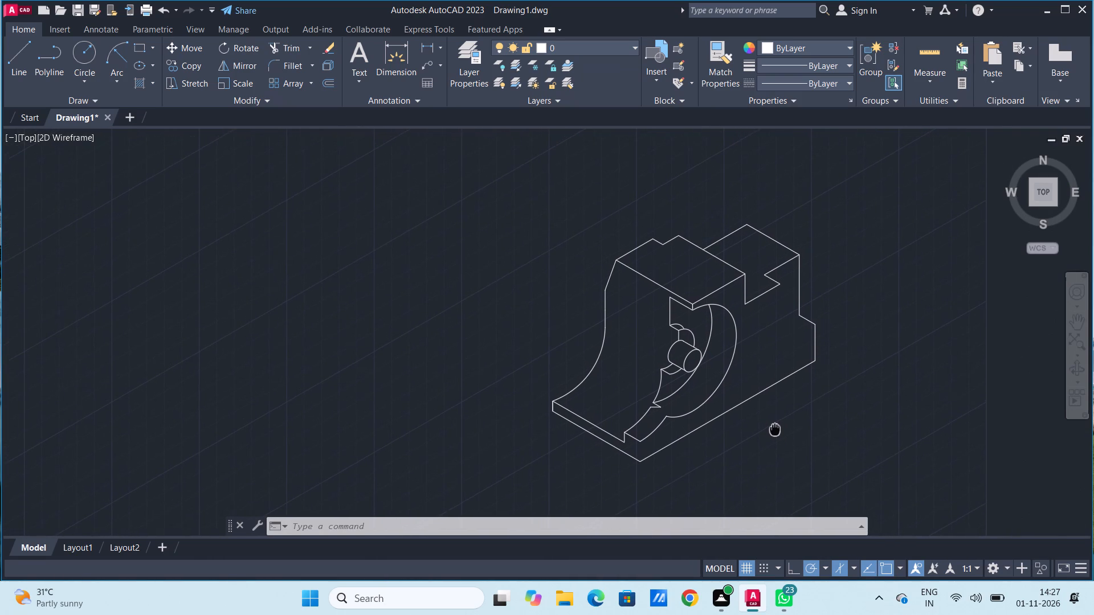
pyautogui.moveTo(775, 429); pyautogui.dragTo(777, 431, button='middle')
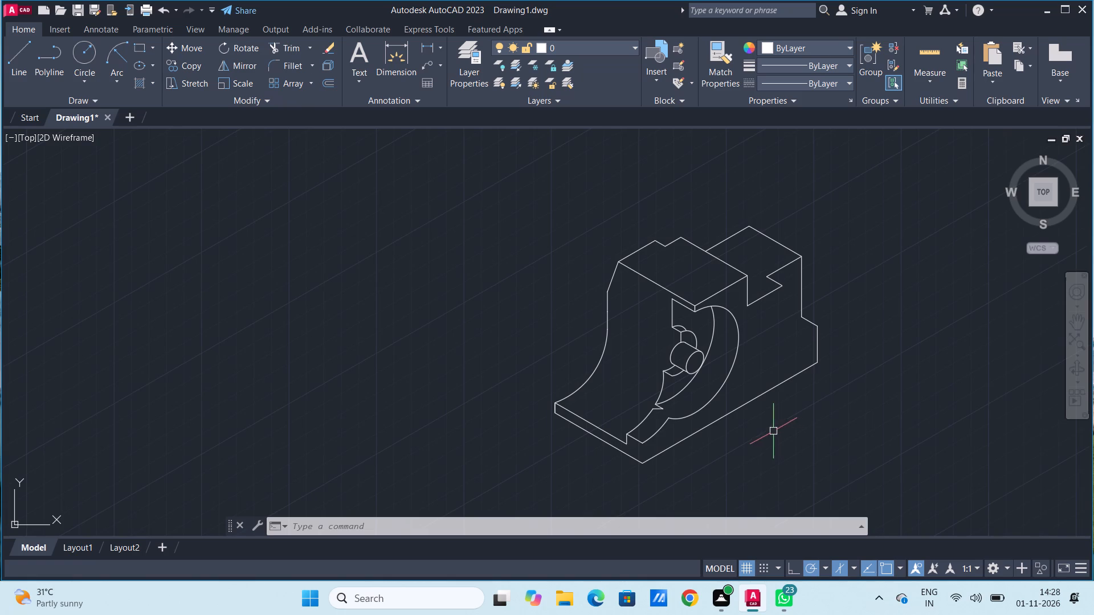
pyautogui.write('l')
pyautogui.press('space')
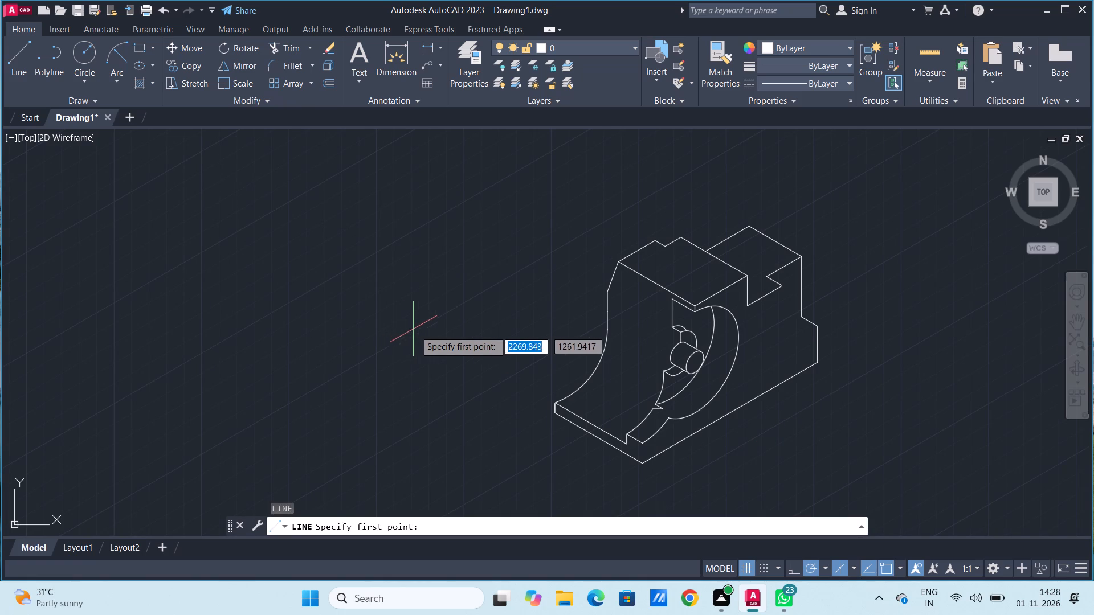
pyautogui.click(827, 570)
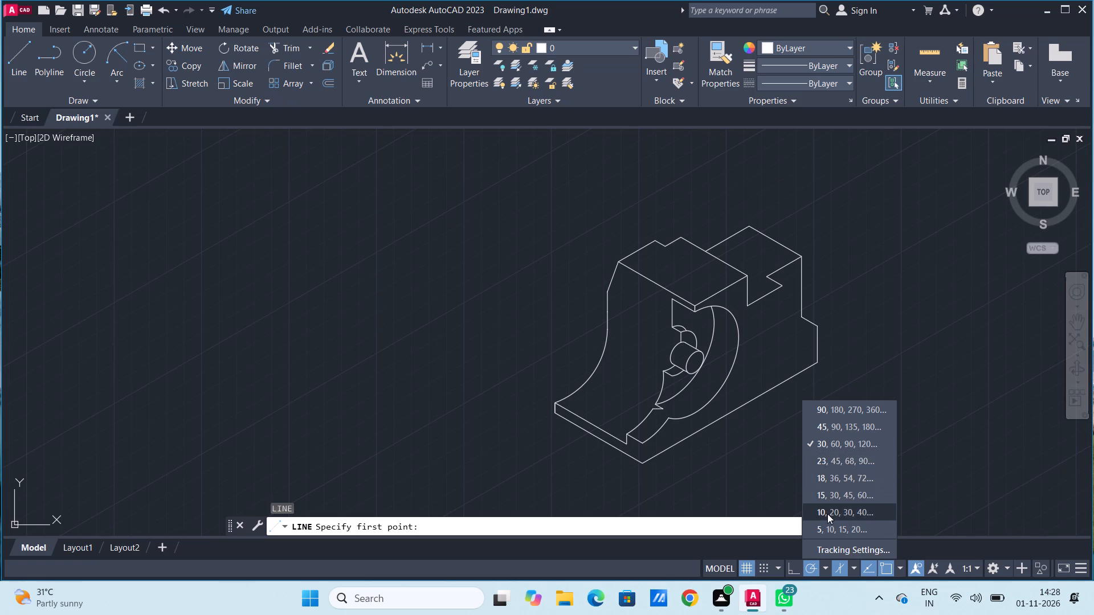
pyautogui.click(827, 514)
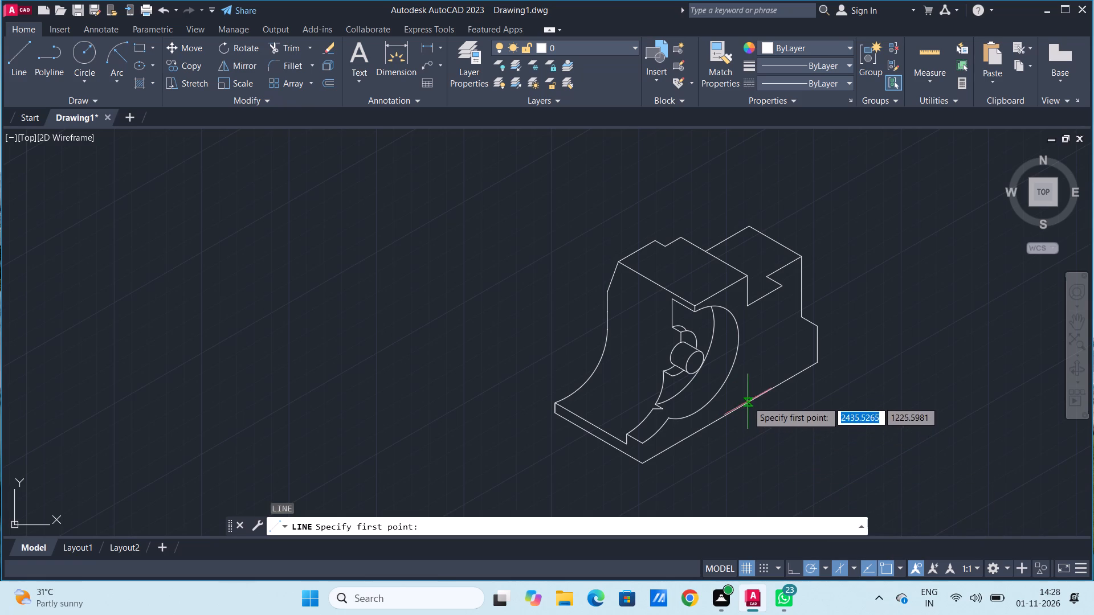
pyautogui.click(720, 419)
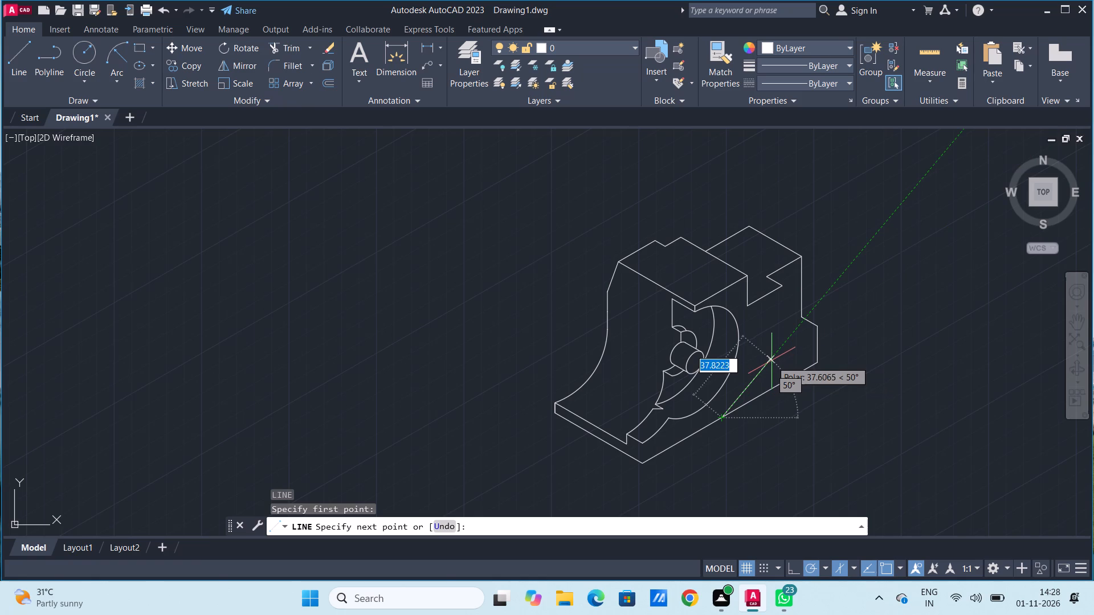
pyautogui.click(782, 345)
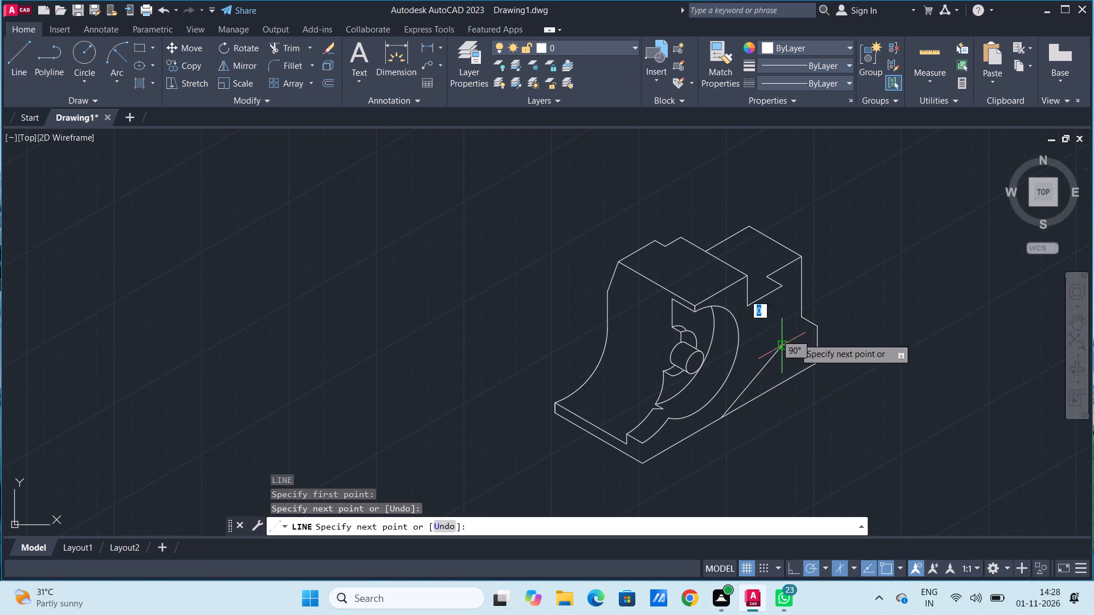
pyautogui.press('space')
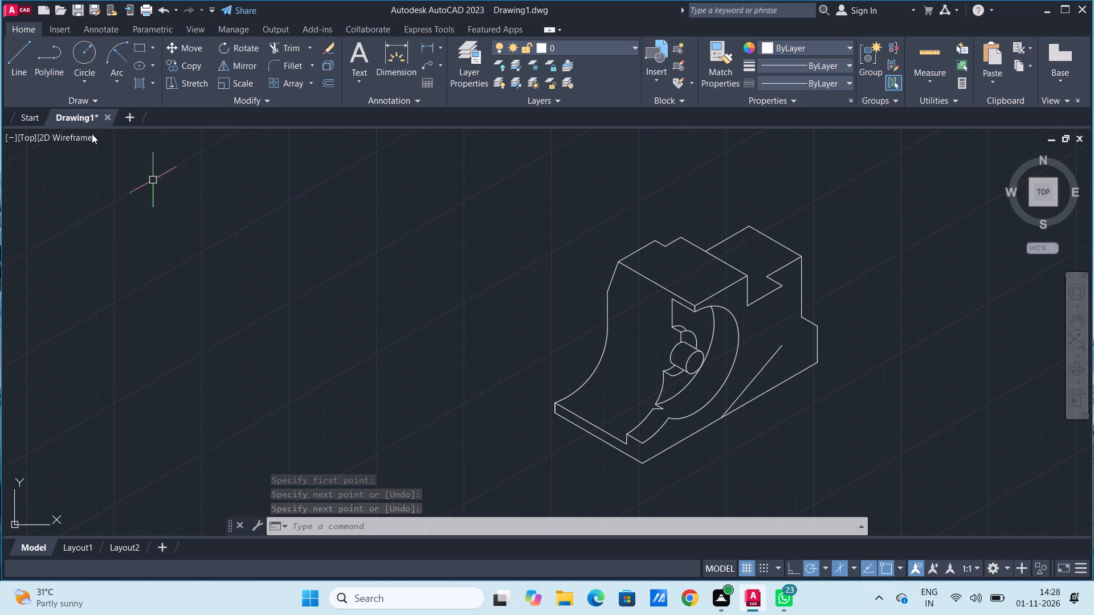
# Set polar tracking to 45° increments and draw a line about 20 units long at 135° from the bottom edge, crossing the 50° line.
pyautogui.click(22, 54)
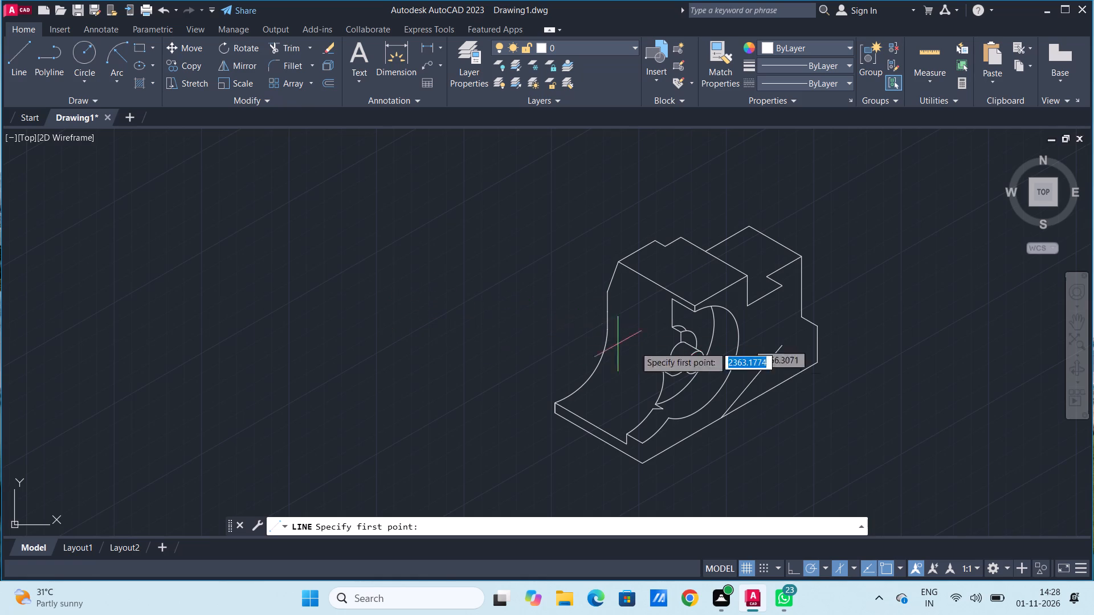
pyautogui.click(827, 568)
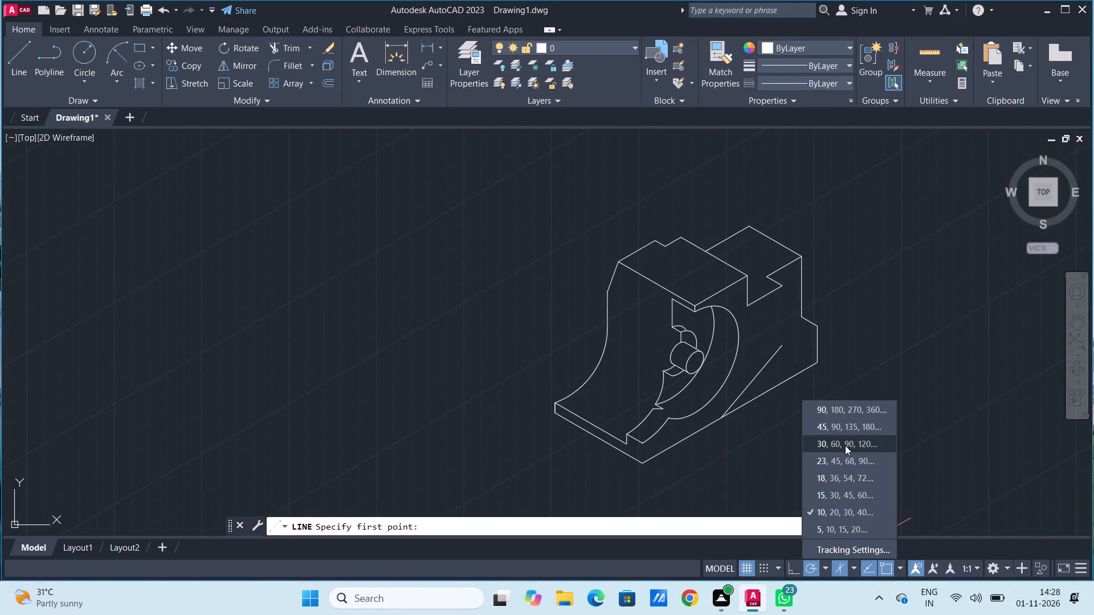
pyautogui.click(838, 430)
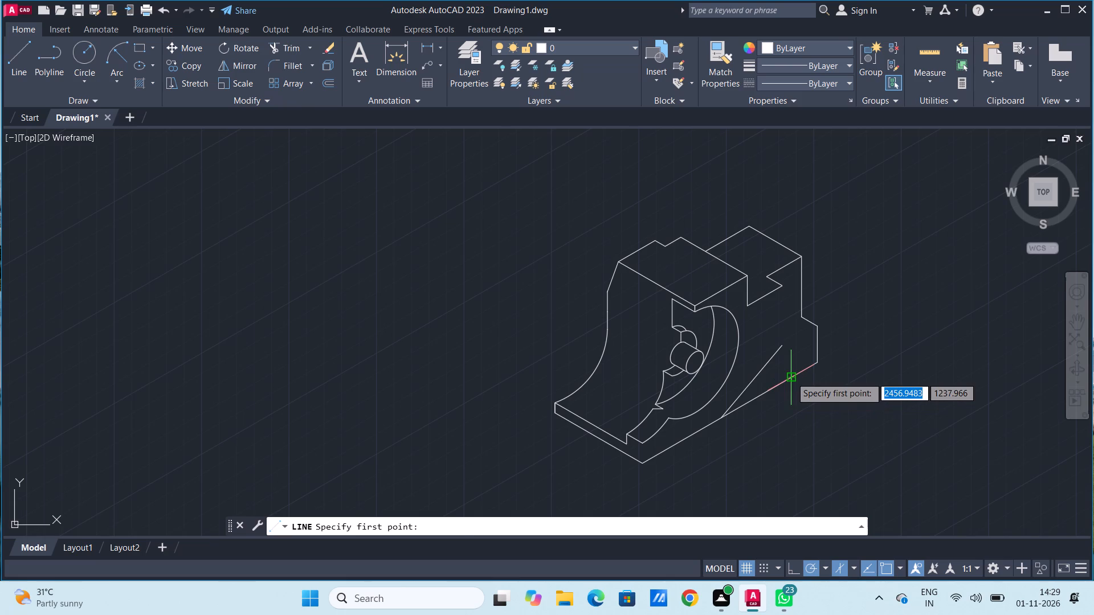
pyautogui.click(791, 377)
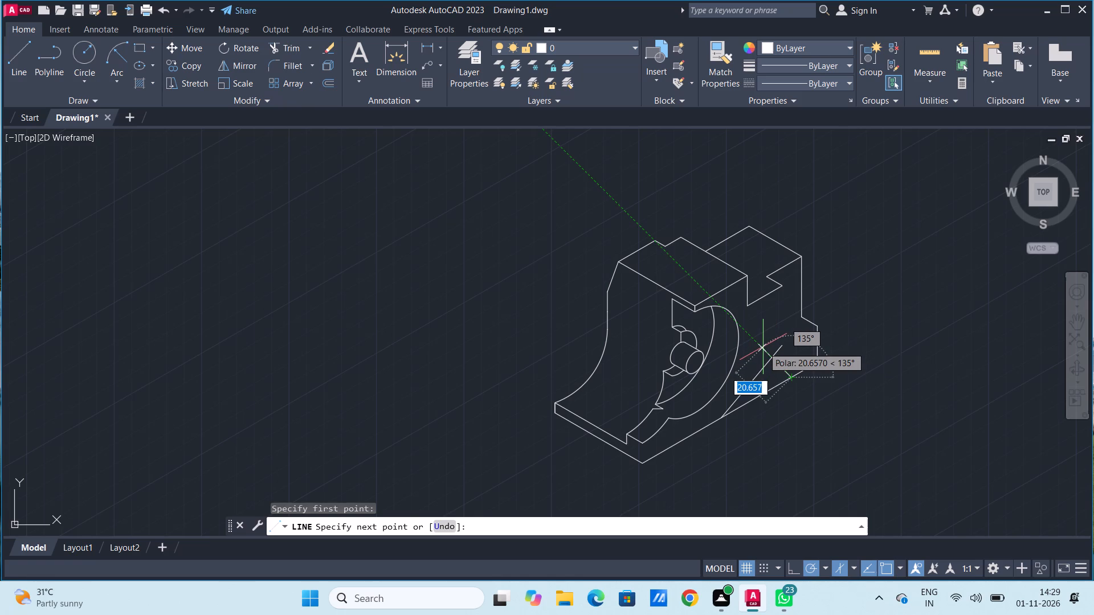
pyautogui.click(765, 349)
pyautogui.press('space')
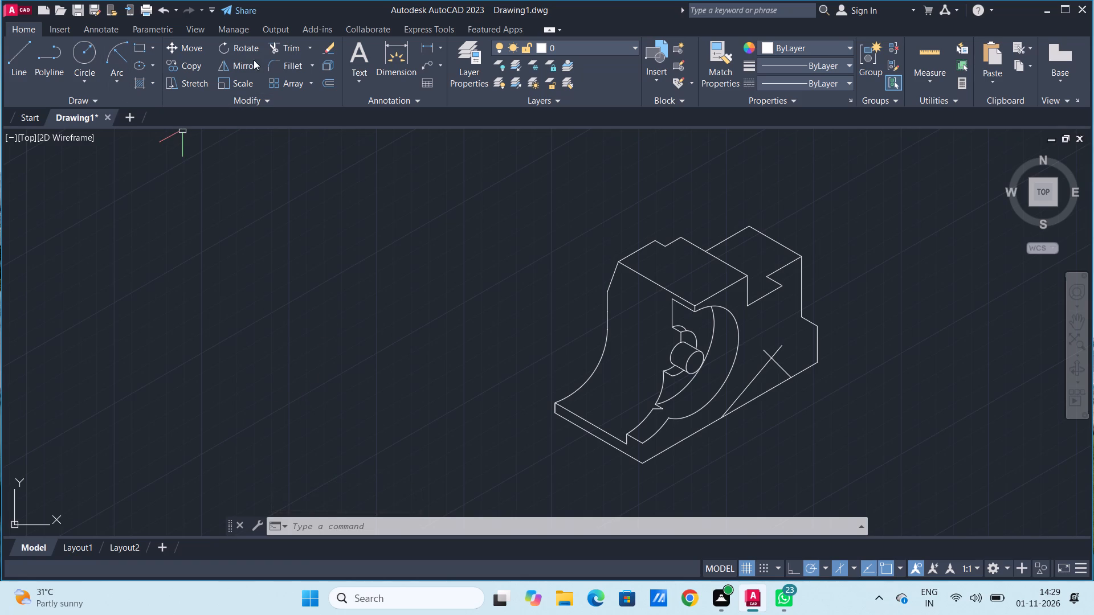
# Trim the overhanging ends of the two crossing lines so they meet at a single peak on the side face.
pyautogui.click(283, 50)
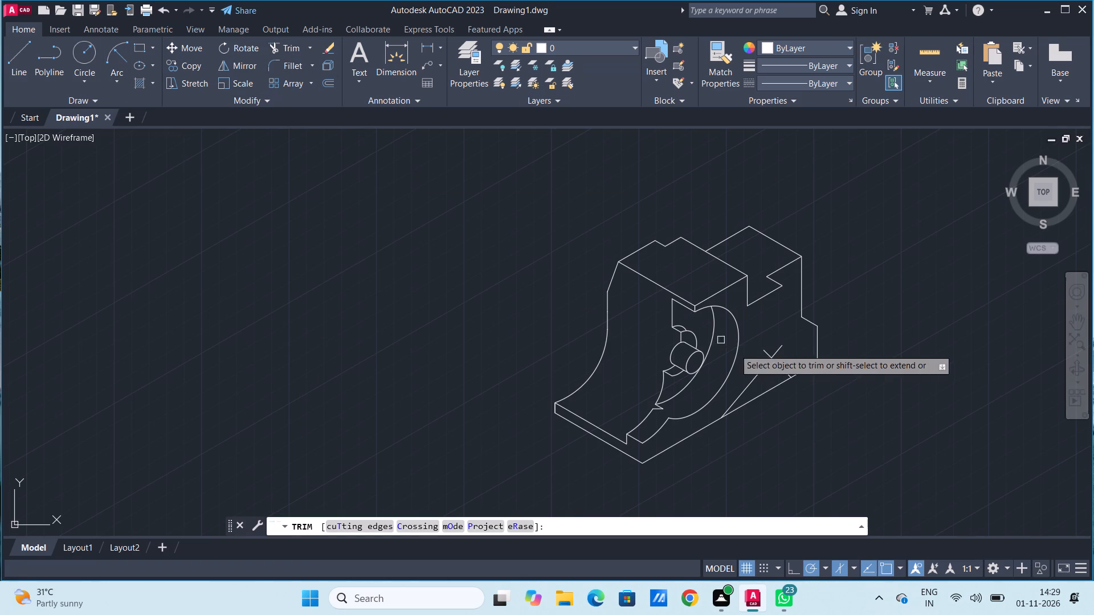
pyautogui.scroll(1, 781, 368)
pyautogui.scroll(-1, 753, 397)
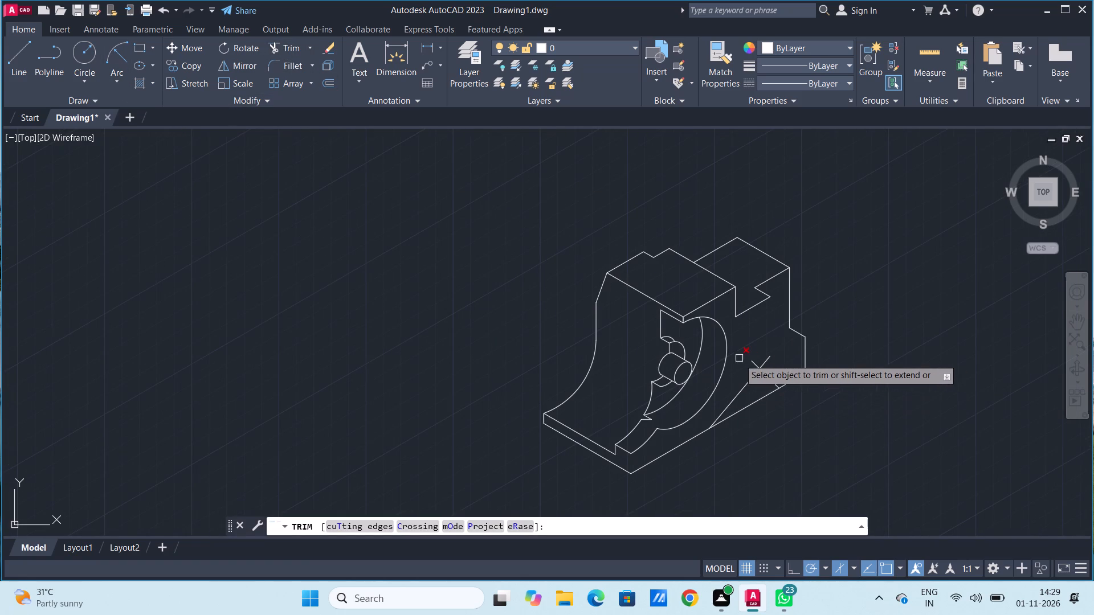
pyautogui.scroll(1, 760, 361)
pyautogui.click(752, 368)
pyautogui.click(762, 363)
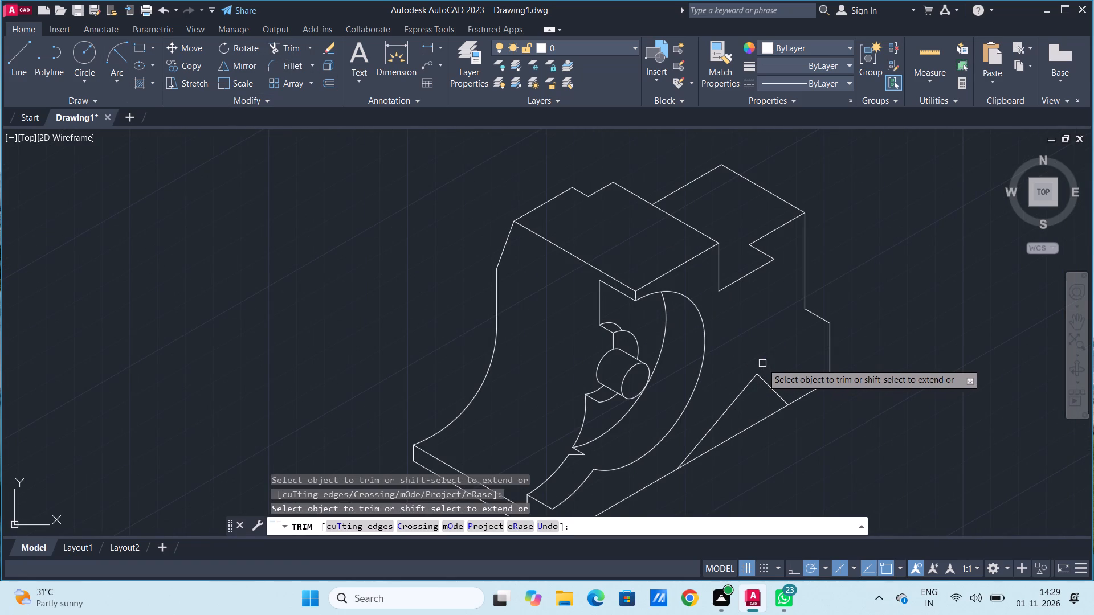
pyautogui.press('space')
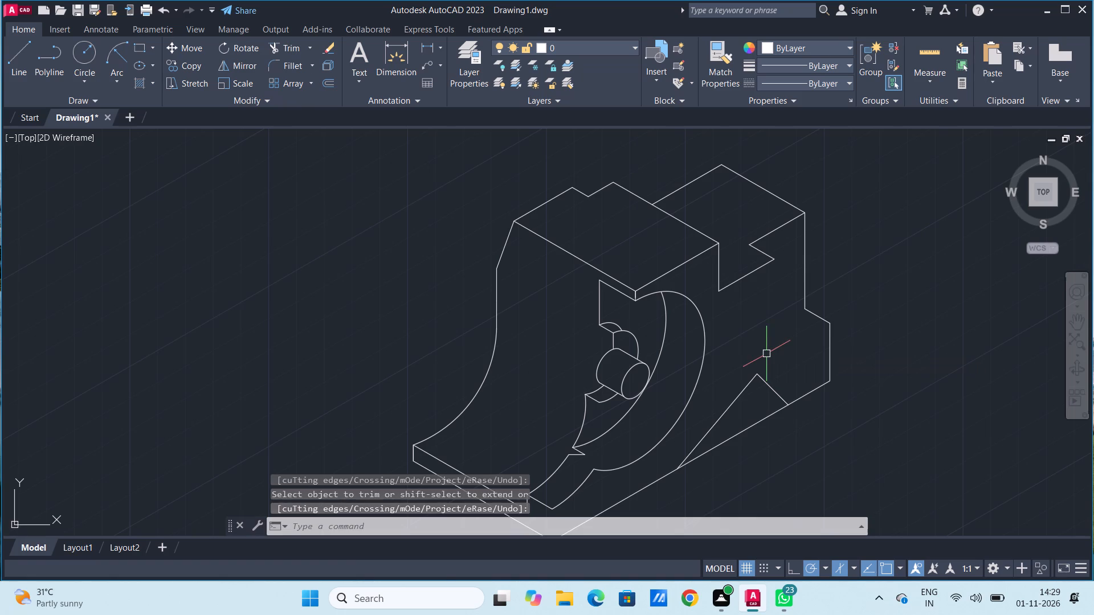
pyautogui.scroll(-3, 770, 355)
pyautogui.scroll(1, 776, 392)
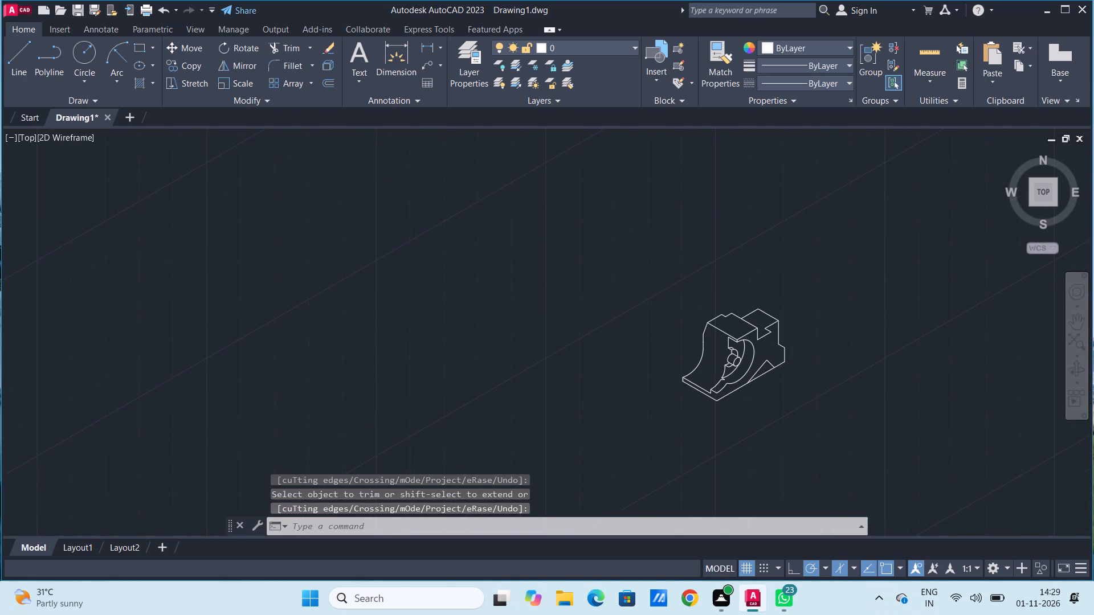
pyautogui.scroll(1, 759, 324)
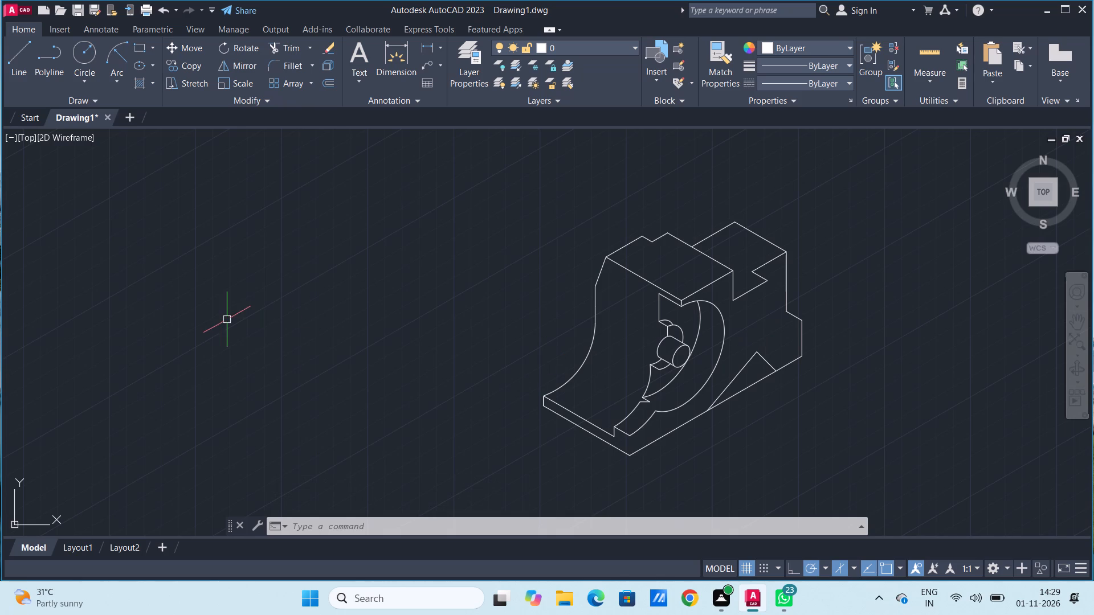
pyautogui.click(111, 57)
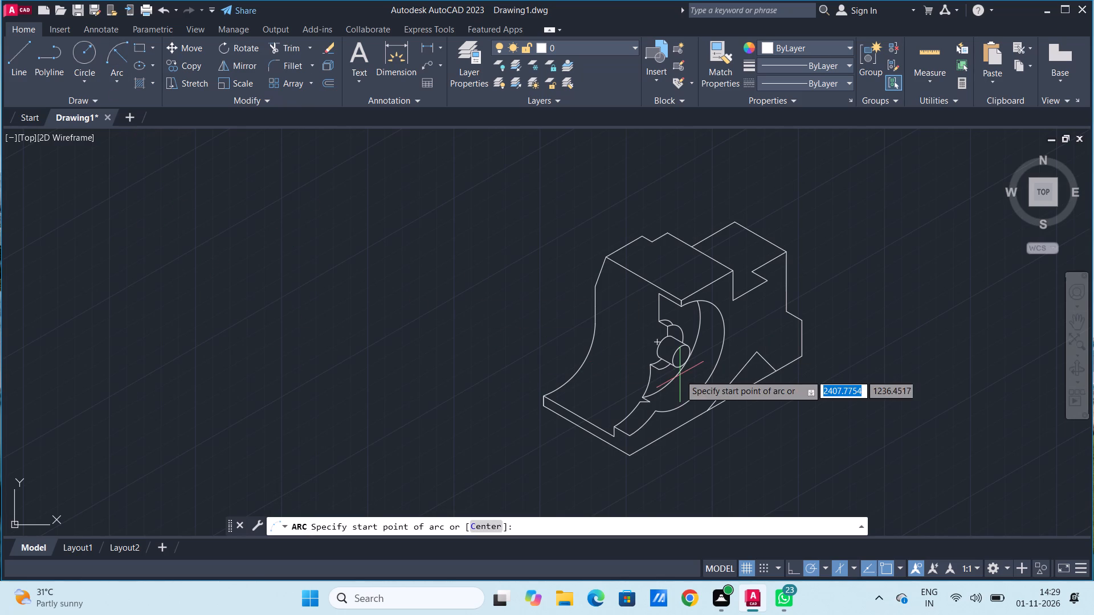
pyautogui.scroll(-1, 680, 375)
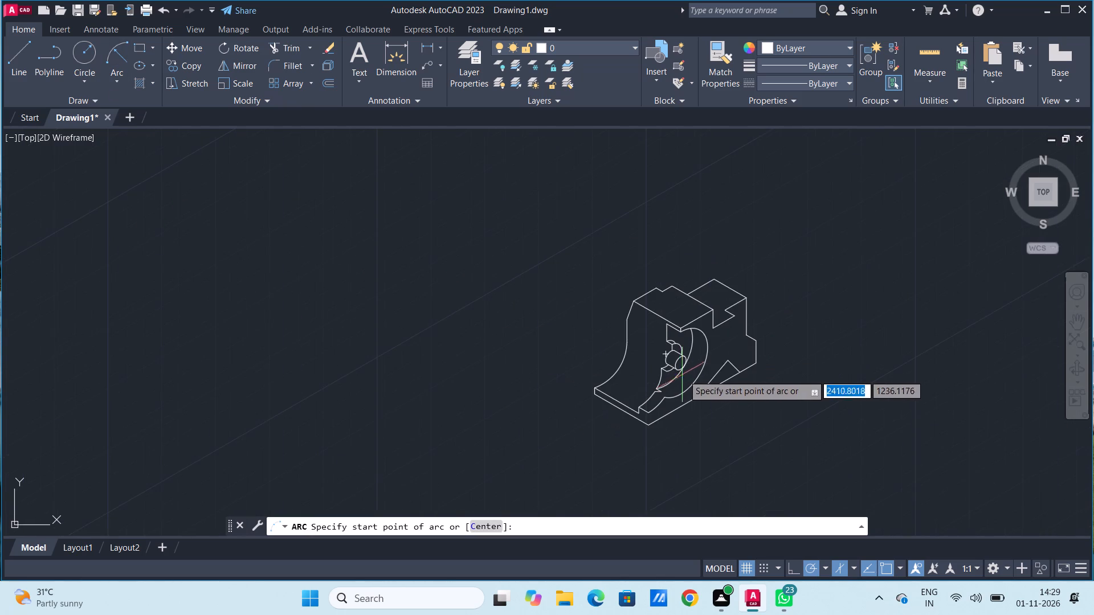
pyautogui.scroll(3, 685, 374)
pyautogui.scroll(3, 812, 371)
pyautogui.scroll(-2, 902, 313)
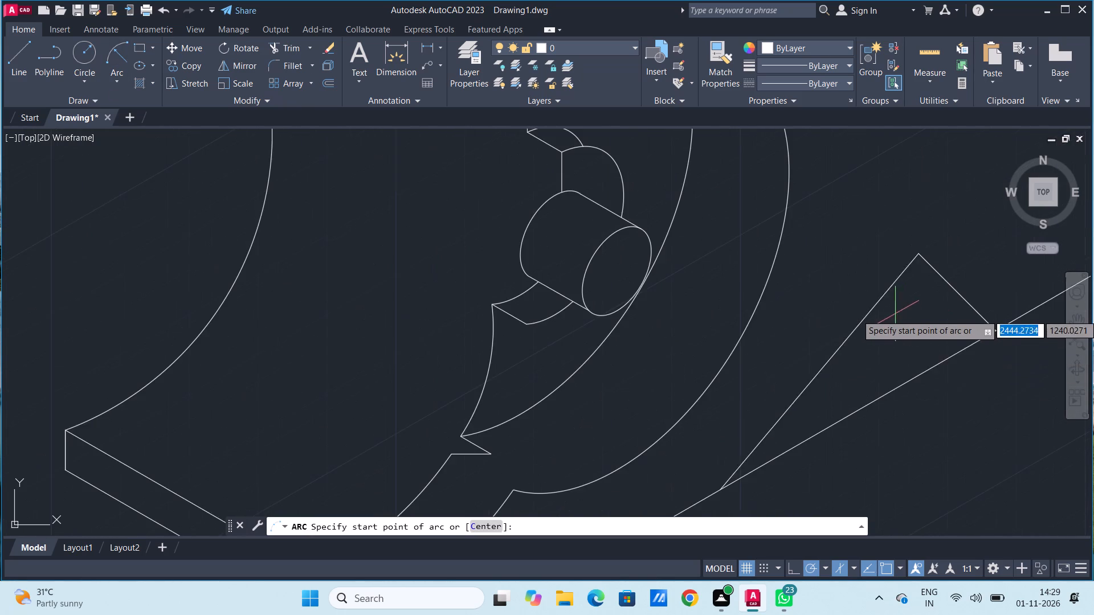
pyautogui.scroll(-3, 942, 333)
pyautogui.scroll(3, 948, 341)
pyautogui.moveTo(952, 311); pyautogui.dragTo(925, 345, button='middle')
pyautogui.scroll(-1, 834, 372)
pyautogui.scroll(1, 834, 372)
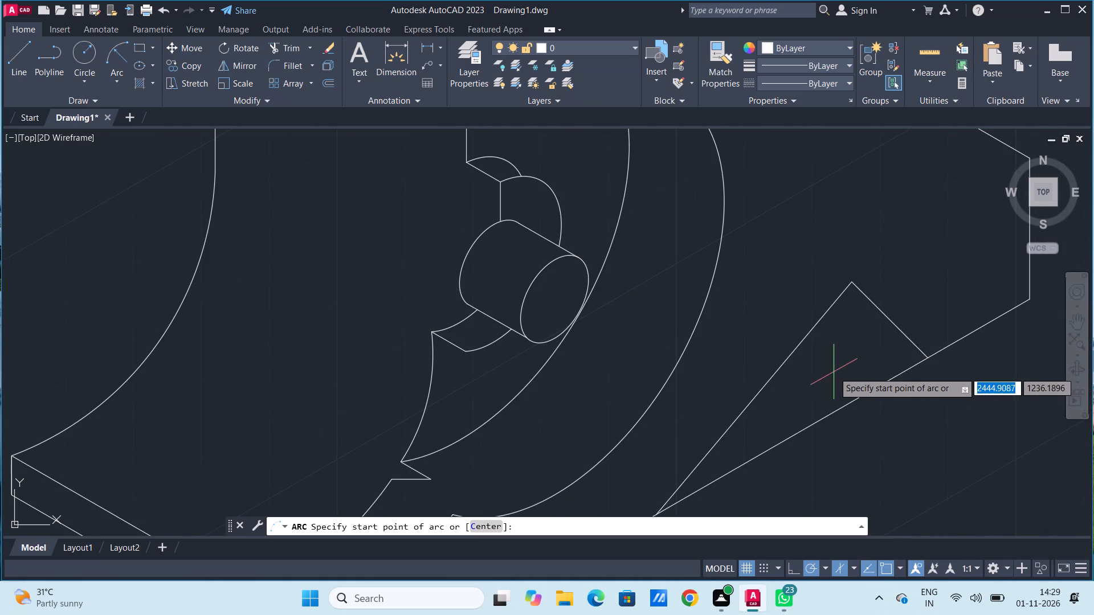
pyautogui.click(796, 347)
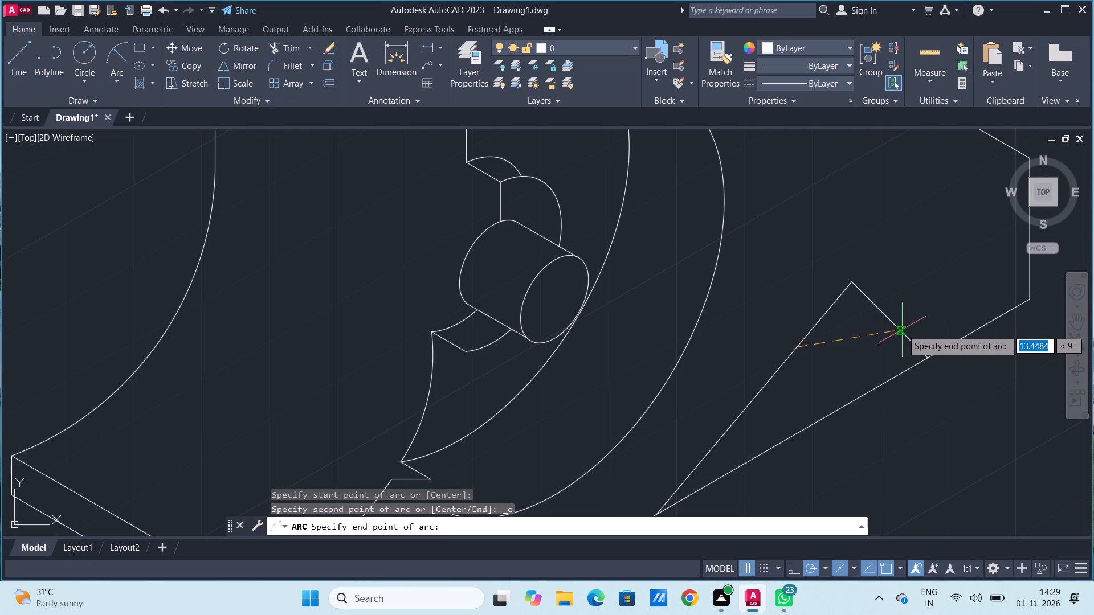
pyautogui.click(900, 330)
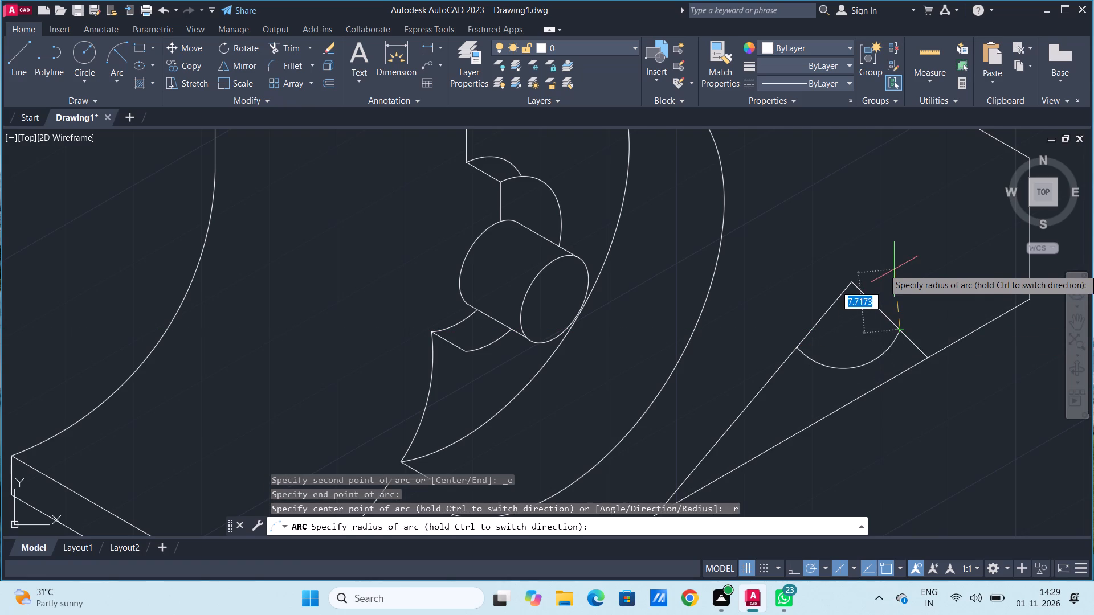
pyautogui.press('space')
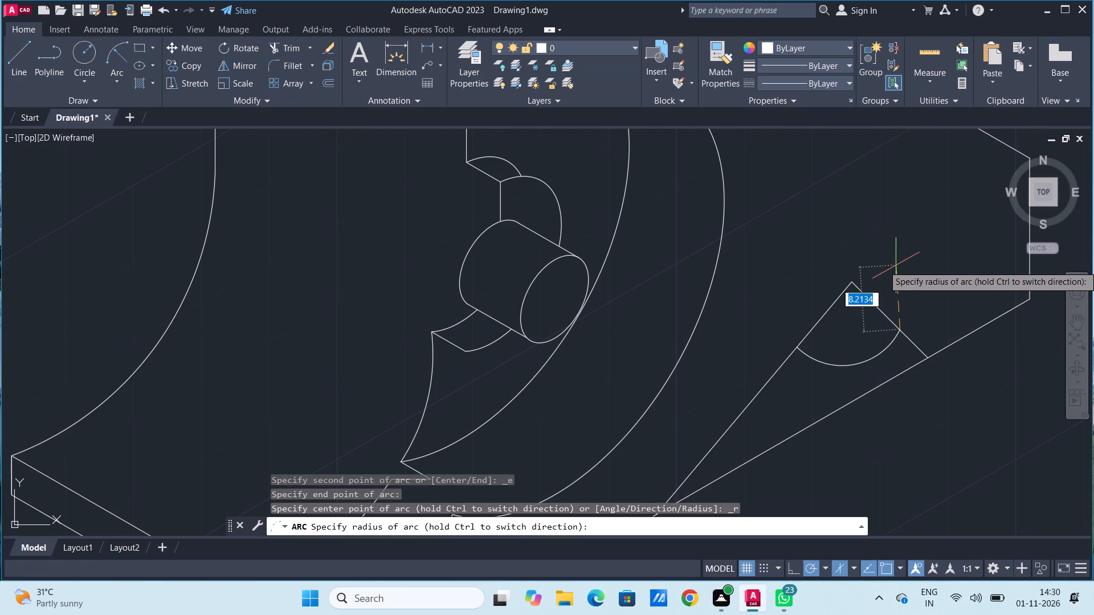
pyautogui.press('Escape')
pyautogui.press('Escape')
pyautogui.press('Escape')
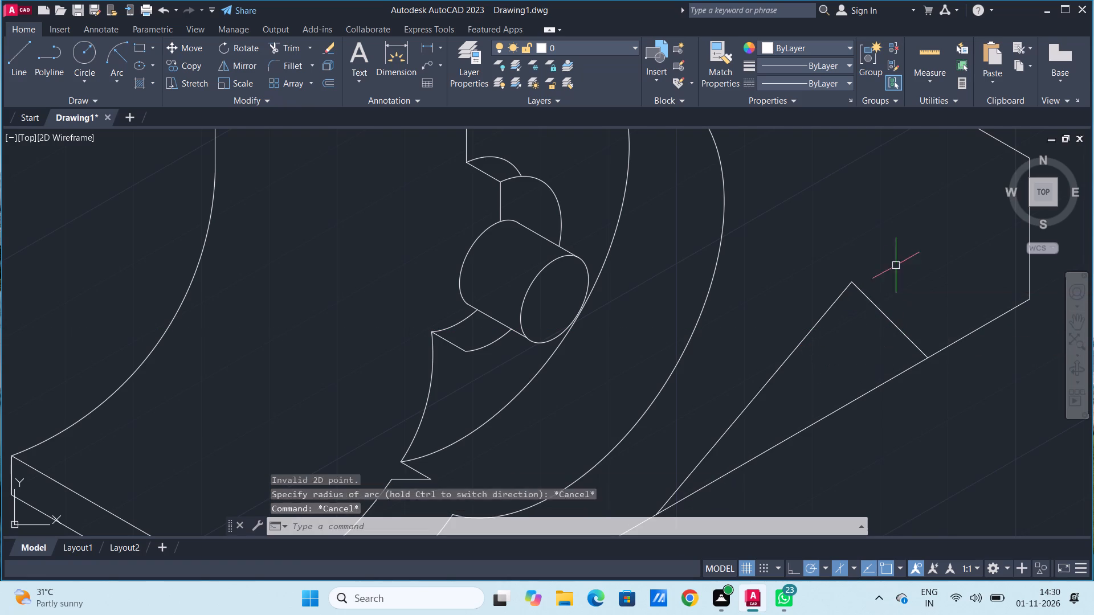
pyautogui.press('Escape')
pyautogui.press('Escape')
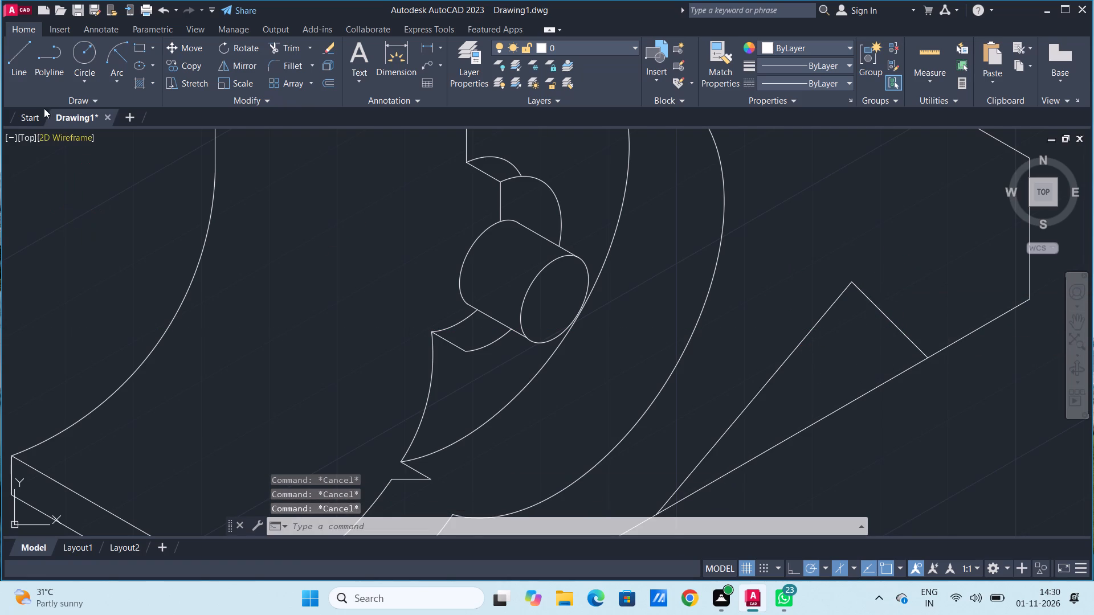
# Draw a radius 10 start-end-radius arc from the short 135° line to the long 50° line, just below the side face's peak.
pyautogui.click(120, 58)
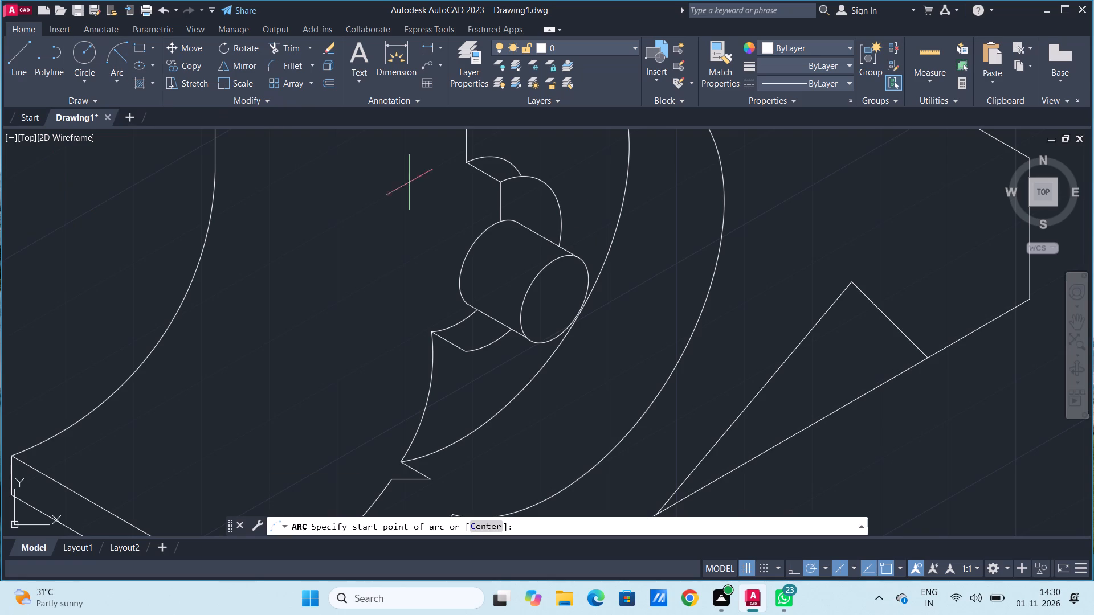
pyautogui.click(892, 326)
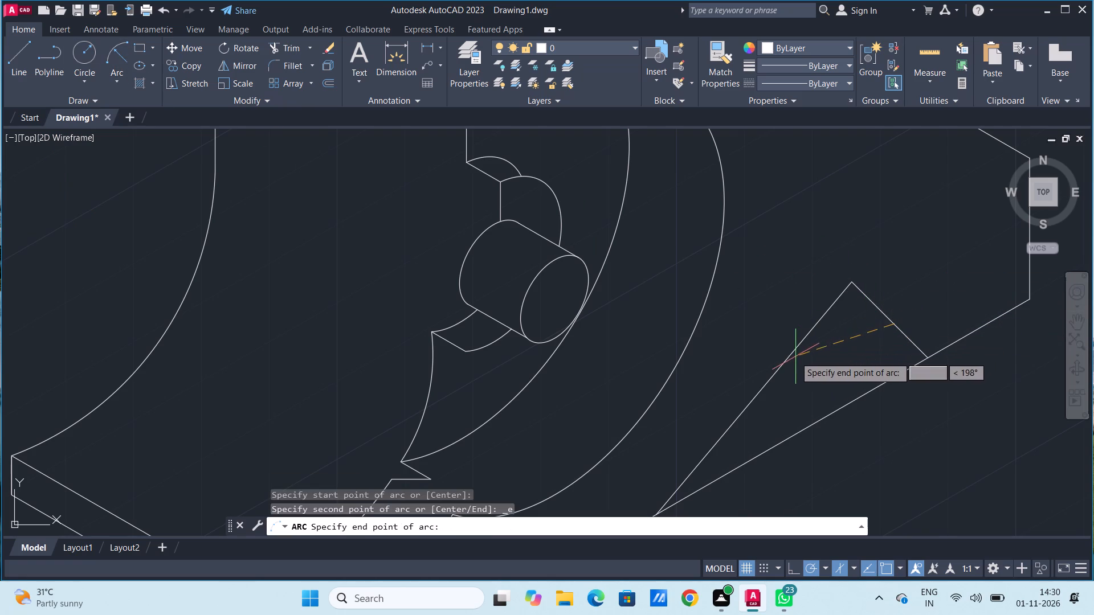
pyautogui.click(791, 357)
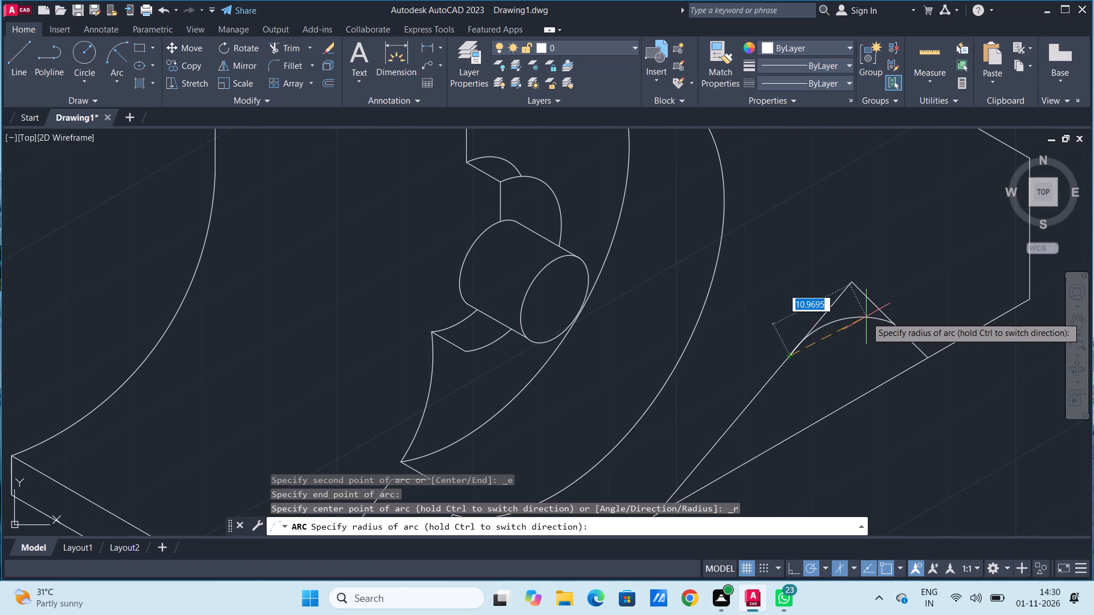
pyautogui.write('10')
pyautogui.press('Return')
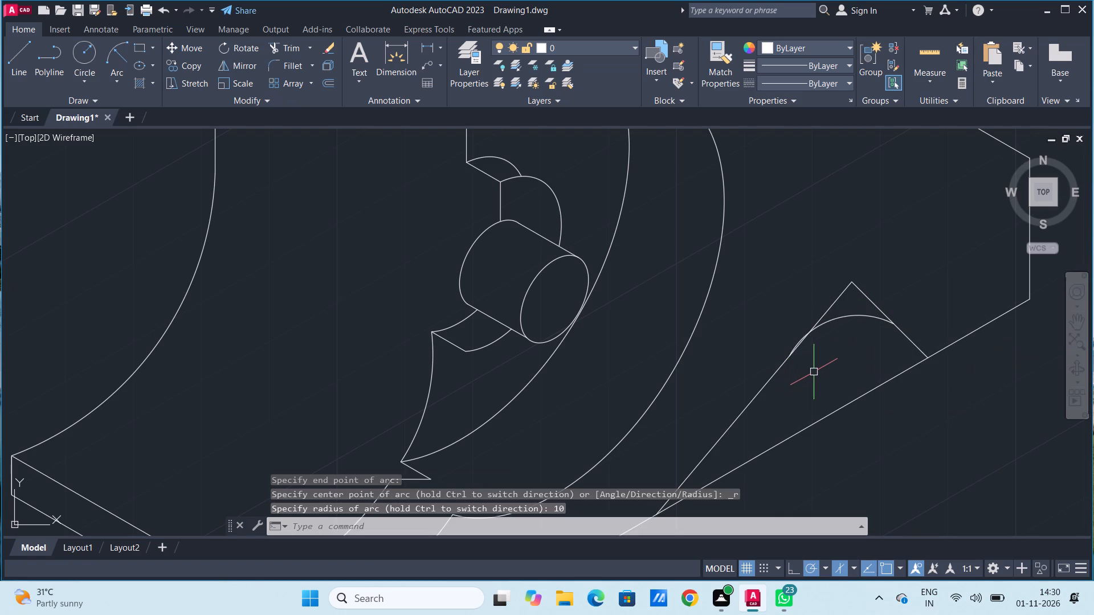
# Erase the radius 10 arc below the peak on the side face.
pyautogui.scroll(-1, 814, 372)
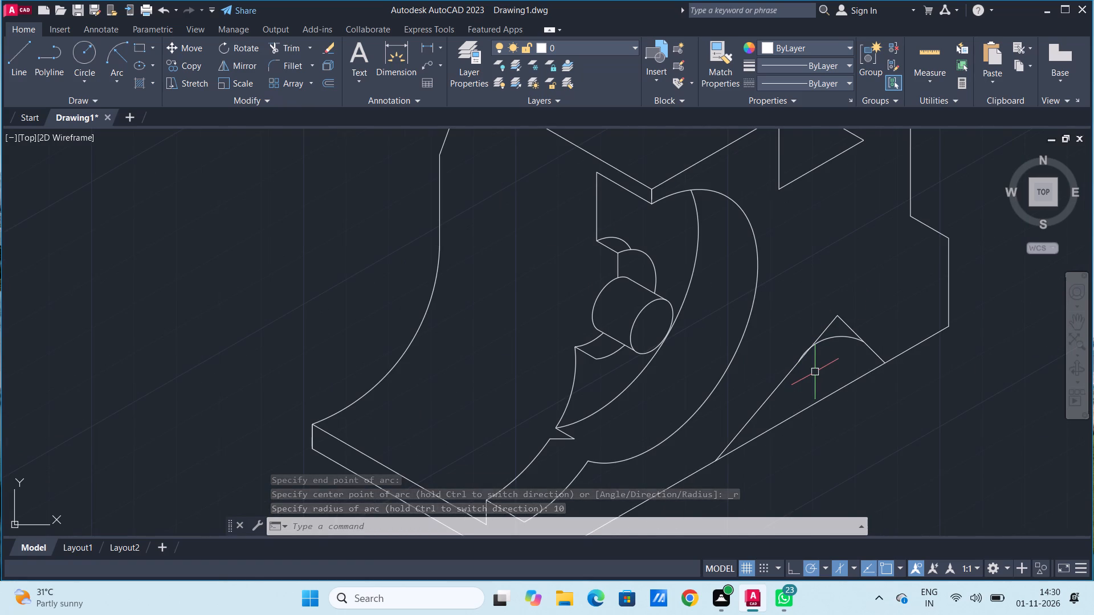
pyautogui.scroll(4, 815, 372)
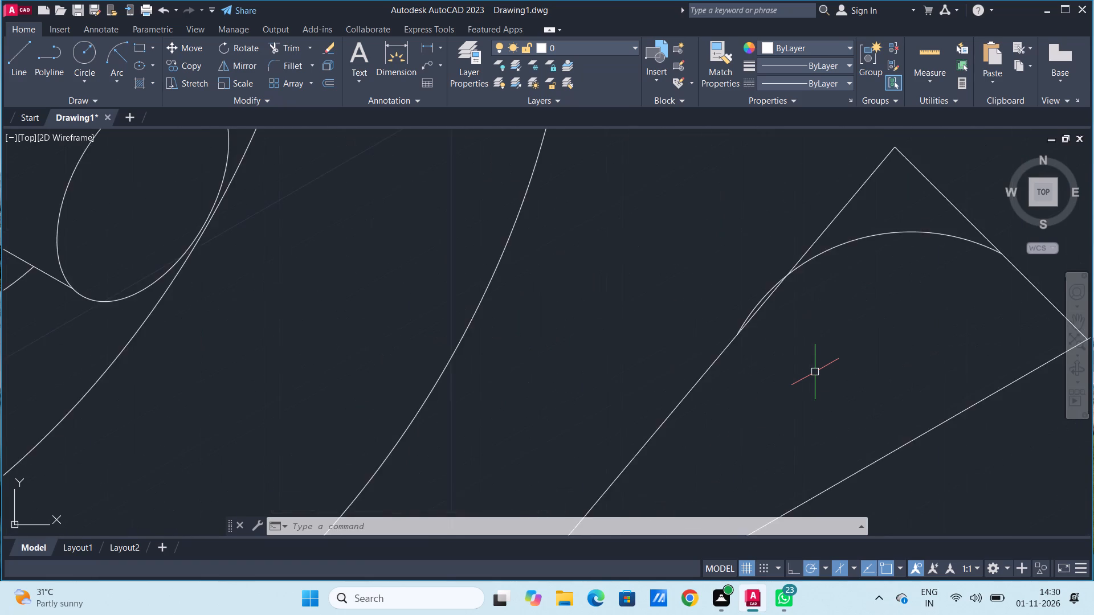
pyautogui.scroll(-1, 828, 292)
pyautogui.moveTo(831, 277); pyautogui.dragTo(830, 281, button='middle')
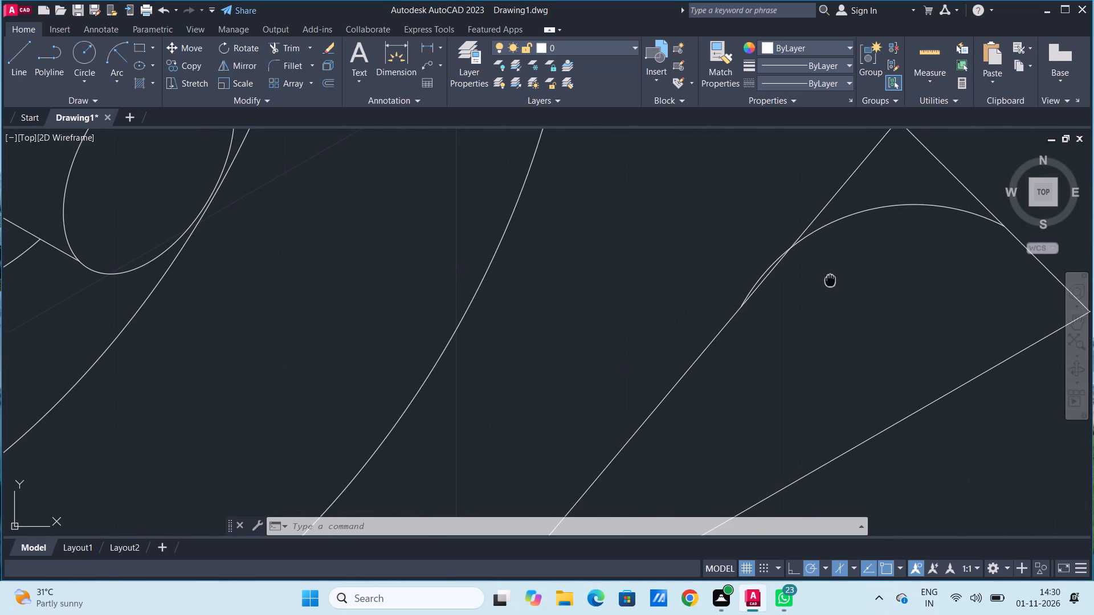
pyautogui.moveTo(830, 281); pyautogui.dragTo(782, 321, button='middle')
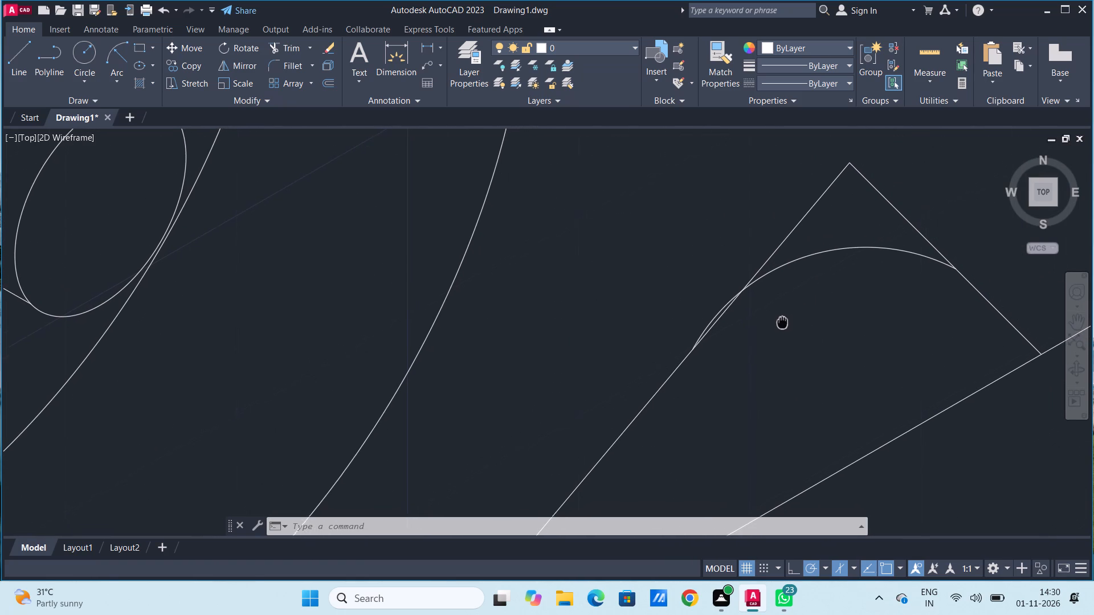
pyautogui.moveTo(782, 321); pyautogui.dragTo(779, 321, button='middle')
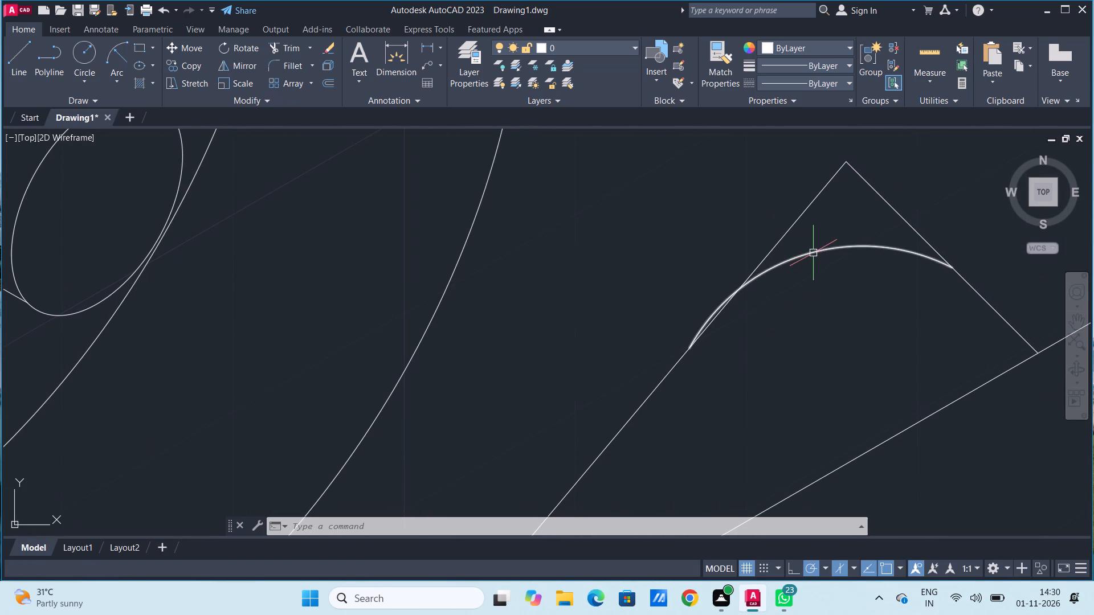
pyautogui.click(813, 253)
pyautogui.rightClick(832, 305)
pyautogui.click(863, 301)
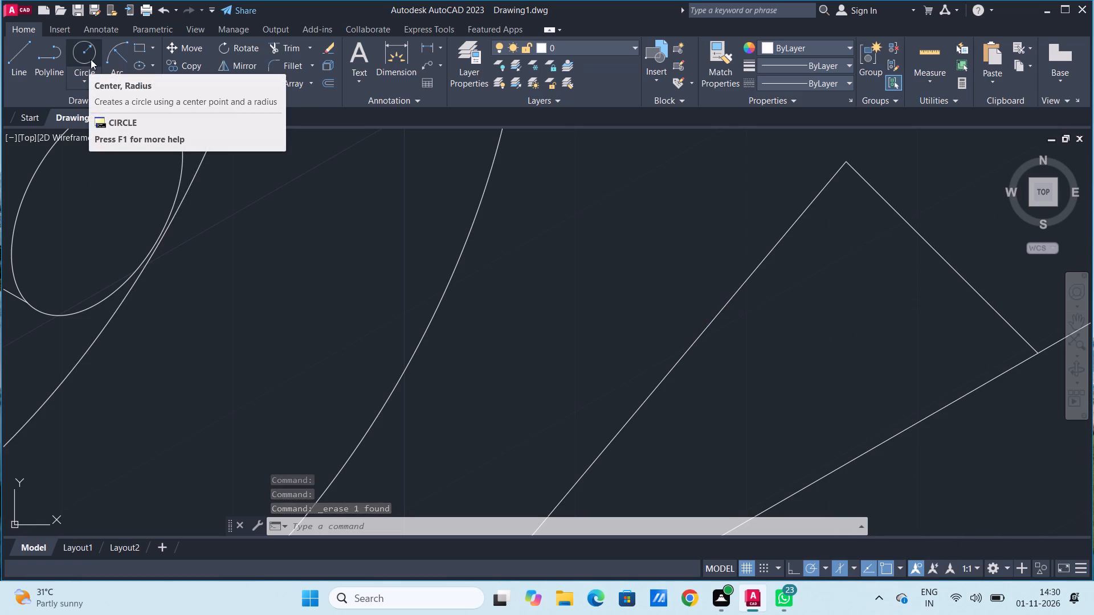
# Draw a start-end-radius arc of radius 10 from the short 135° line to the 50° line, meeting the latter smoothly below the peak.
pyautogui.click(108, 57)
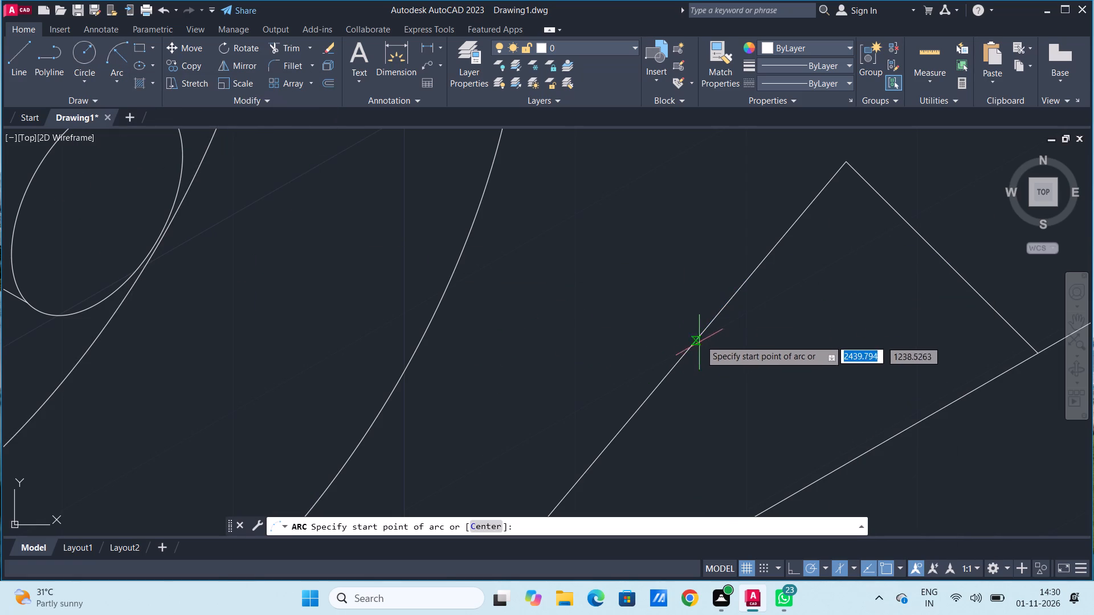
pyautogui.write('tan')
pyautogui.press('Return')
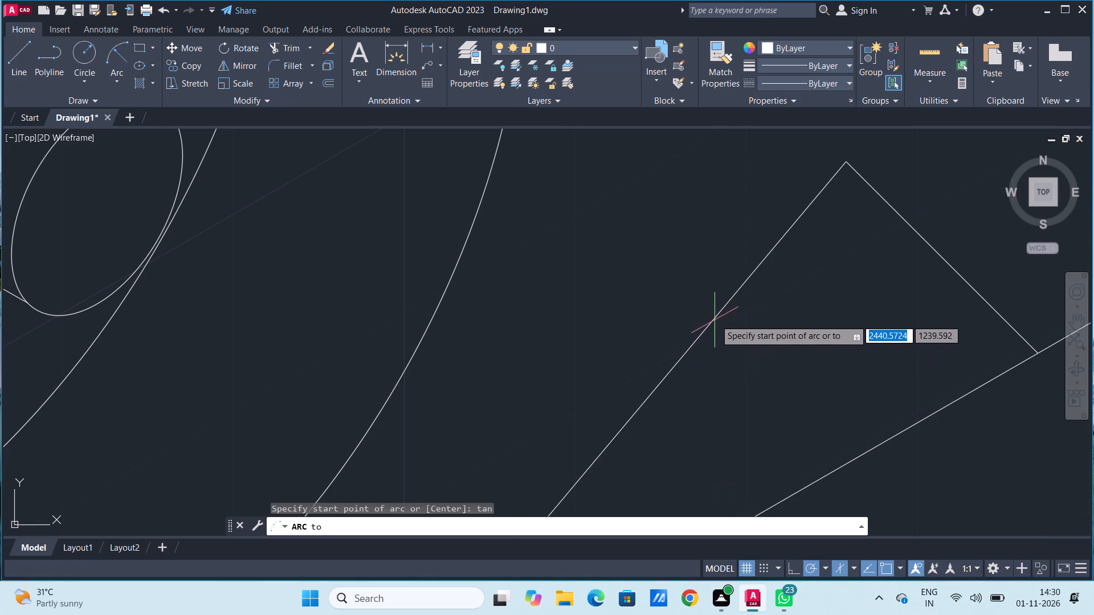
pyautogui.click(732, 296)
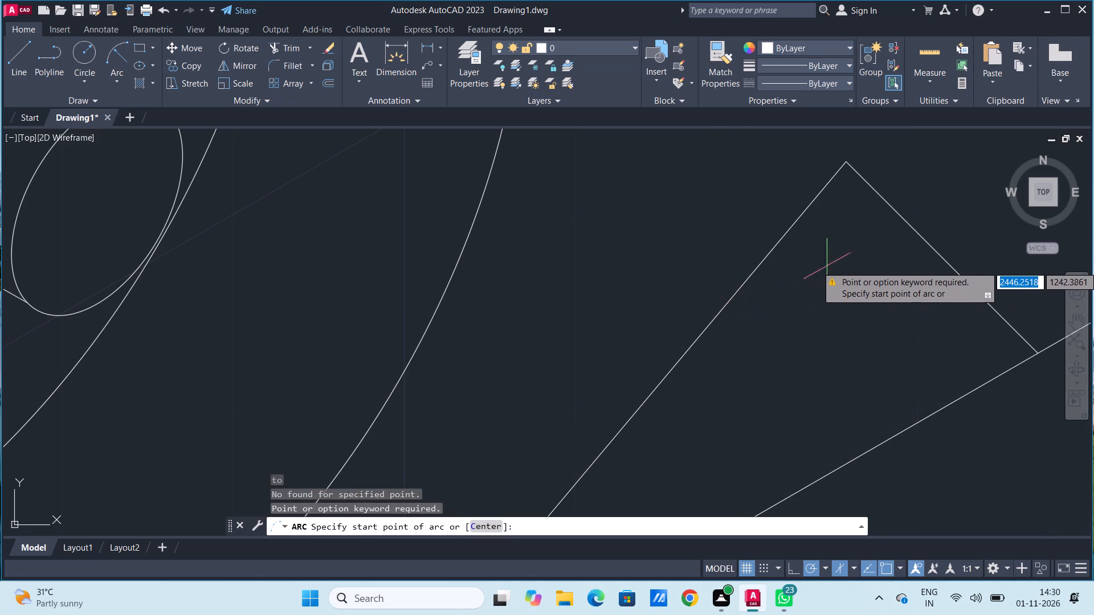
pyautogui.click(937, 251)
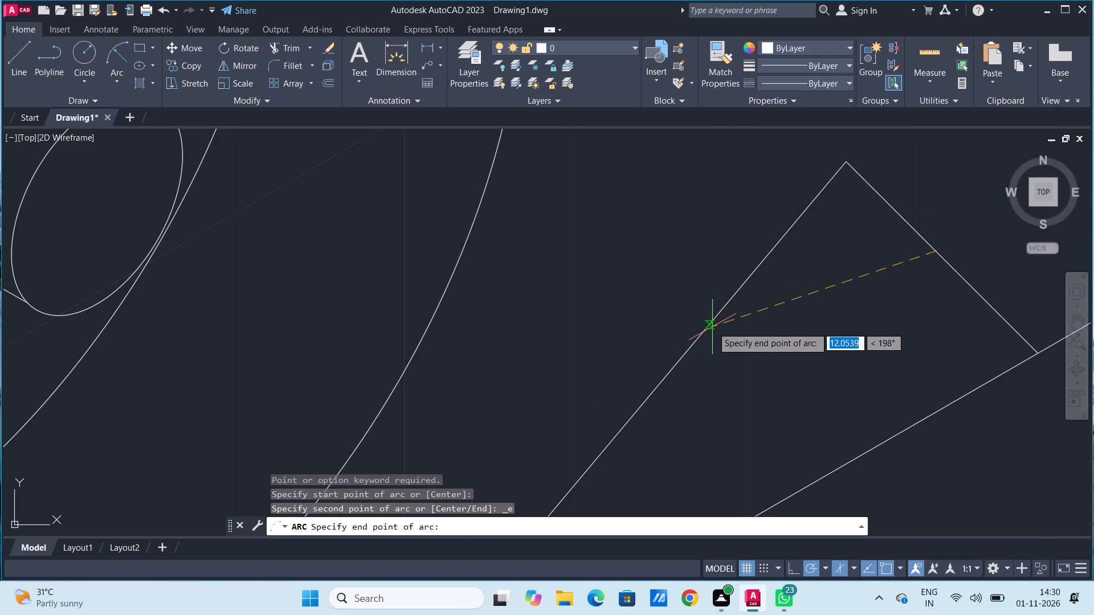
pyautogui.click(727, 307)
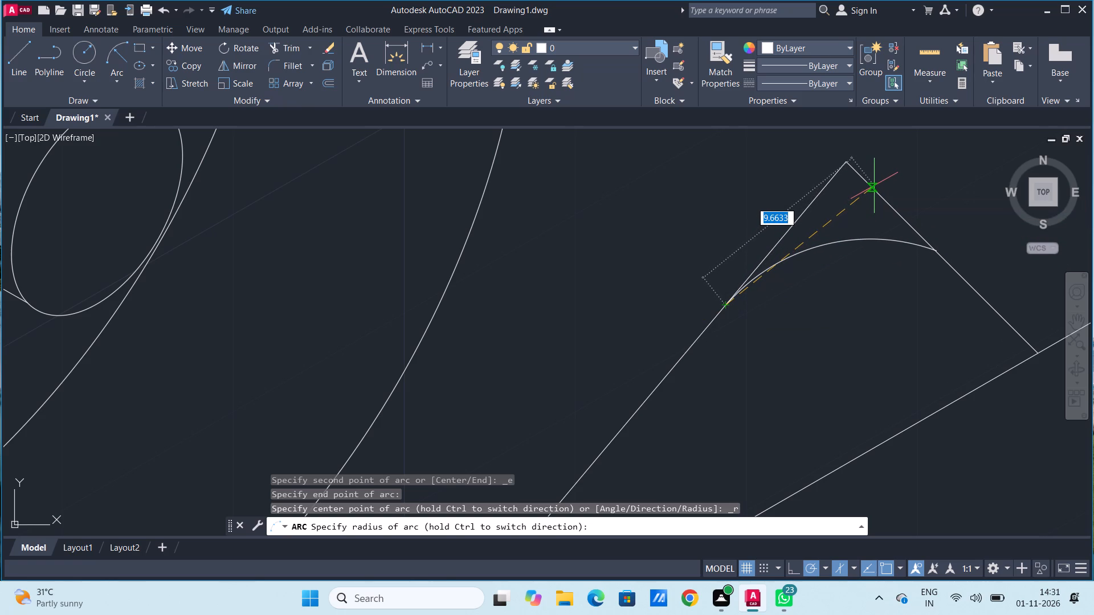
pyautogui.write('10')
pyautogui.press('Return')
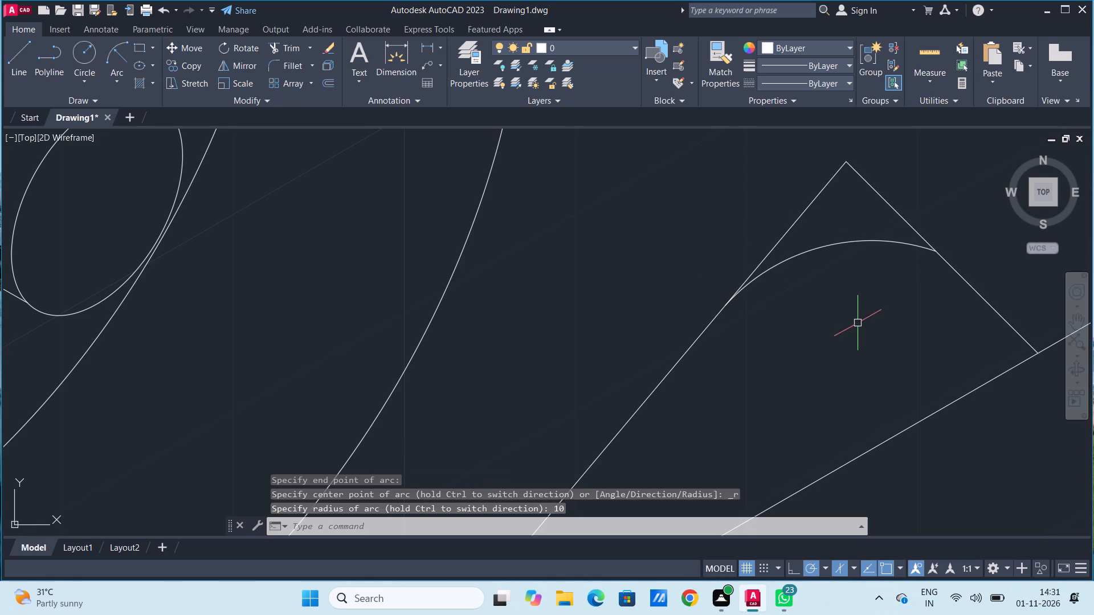
# Trim both line segments above the radius 10 arc, removing the sharp peak from the side-face profile.
pyautogui.scroll(2, 858, 323)
pyautogui.scroll(-6, 858, 323)
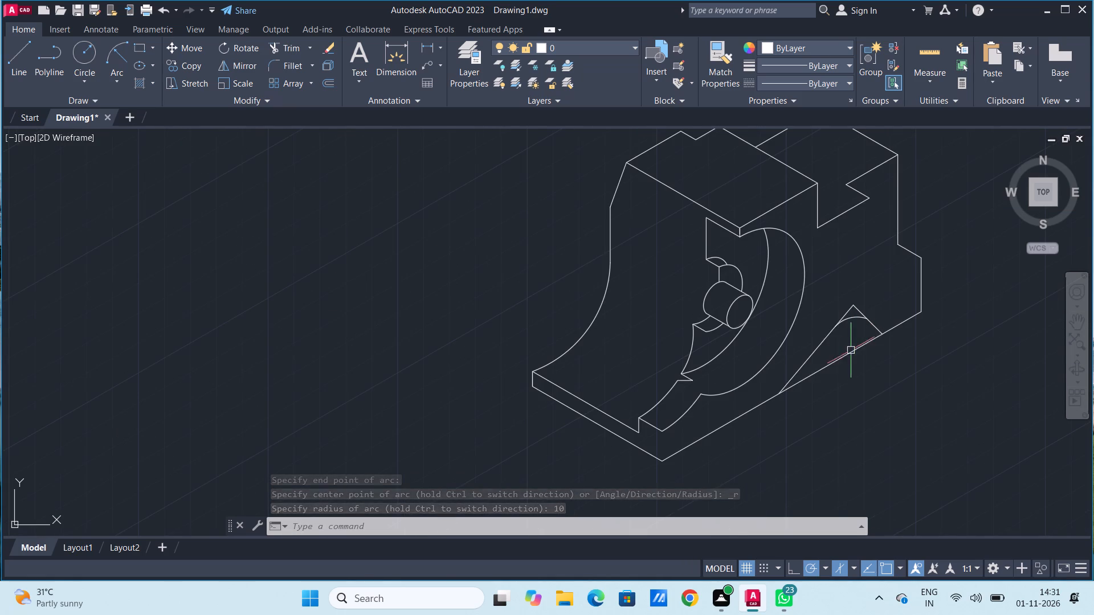
pyautogui.click(281, 41)
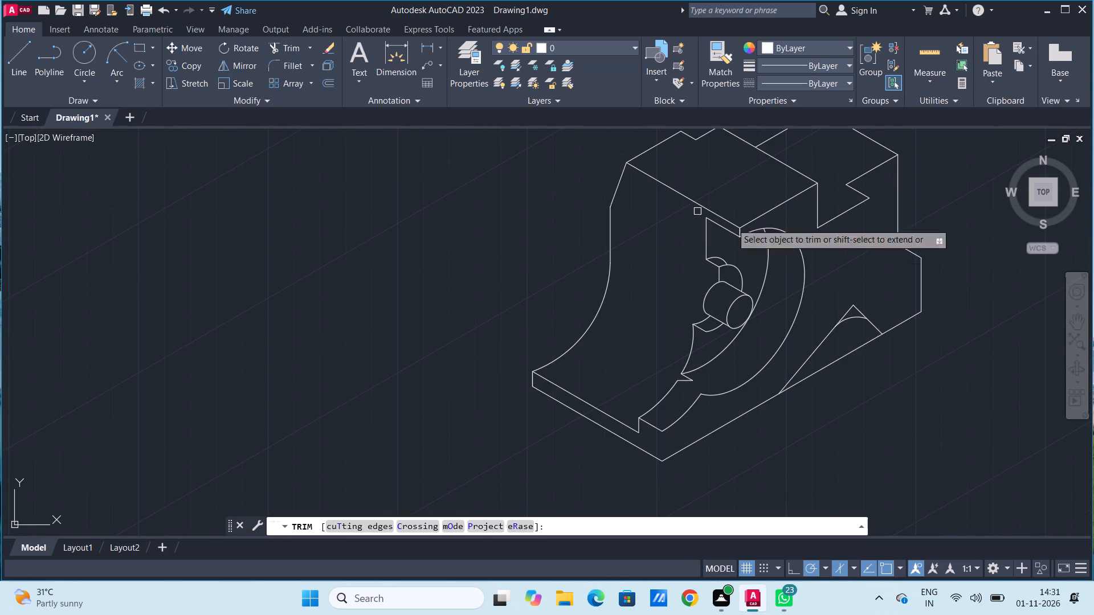
pyautogui.scroll(2, 825, 307)
pyautogui.scroll(3, 917, 329)
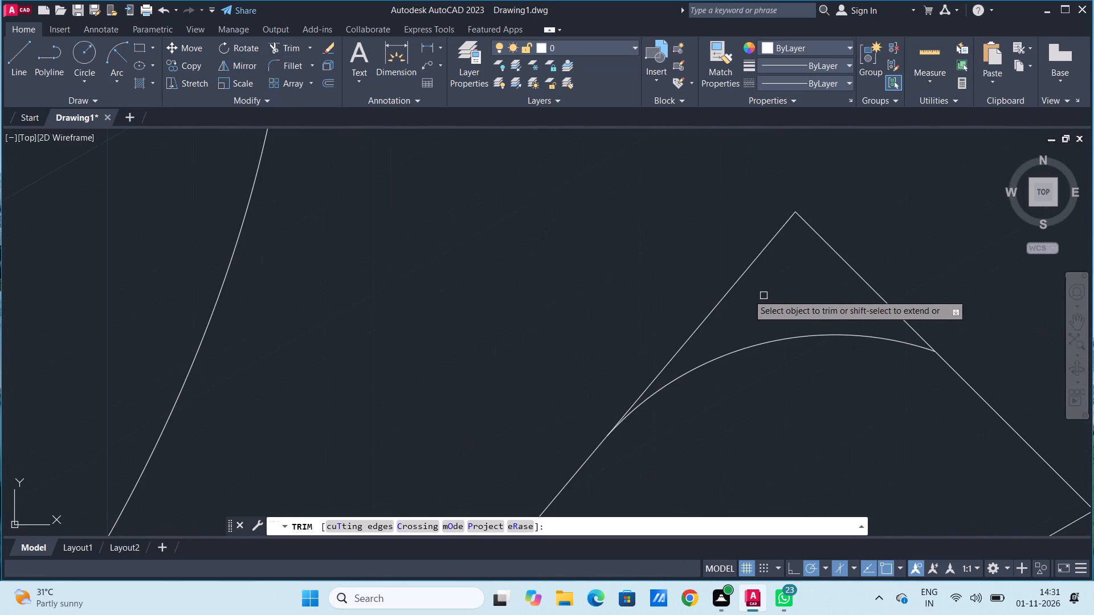
pyautogui.click(736, 286)
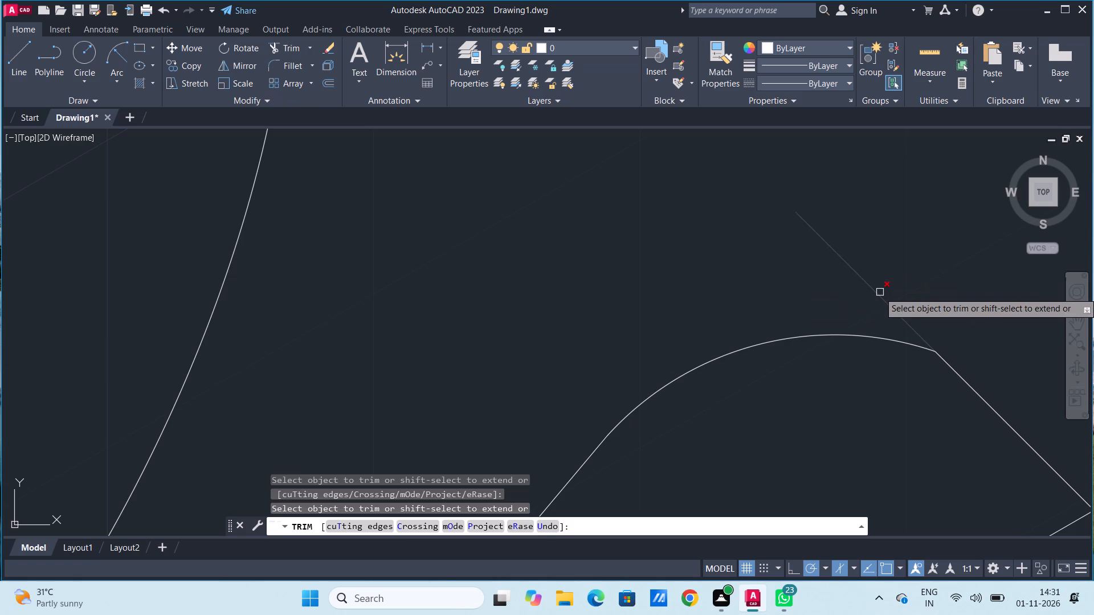
pyautogui.click(876, 291)
pyautogui.scroll(-4, 954, 362)
pyautogui.scroll(4, 947, 378)
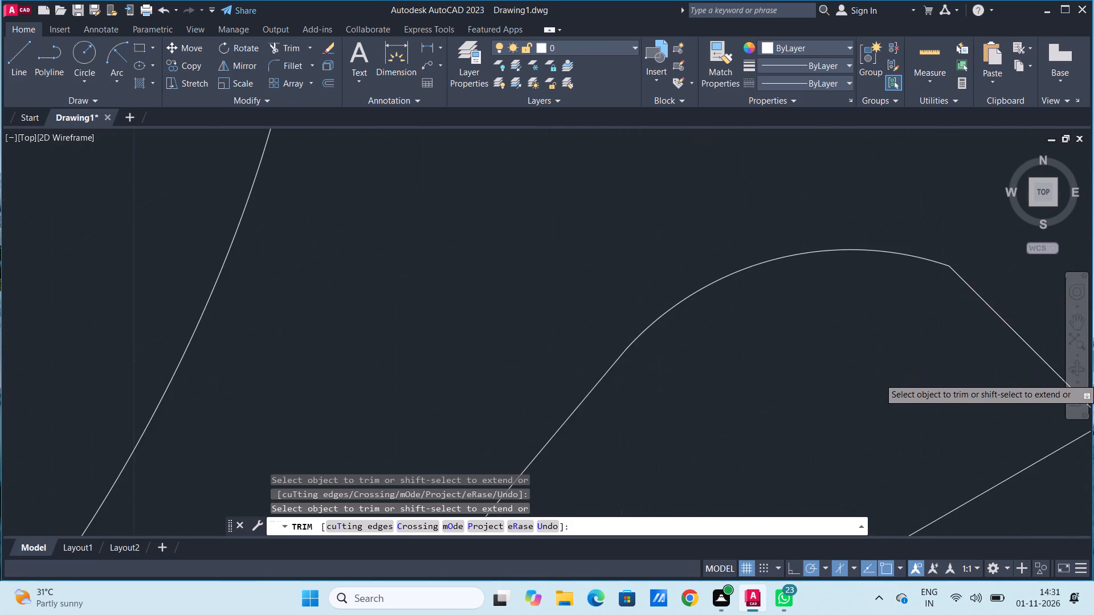
pyautogui.scroll(2, 970, 252)
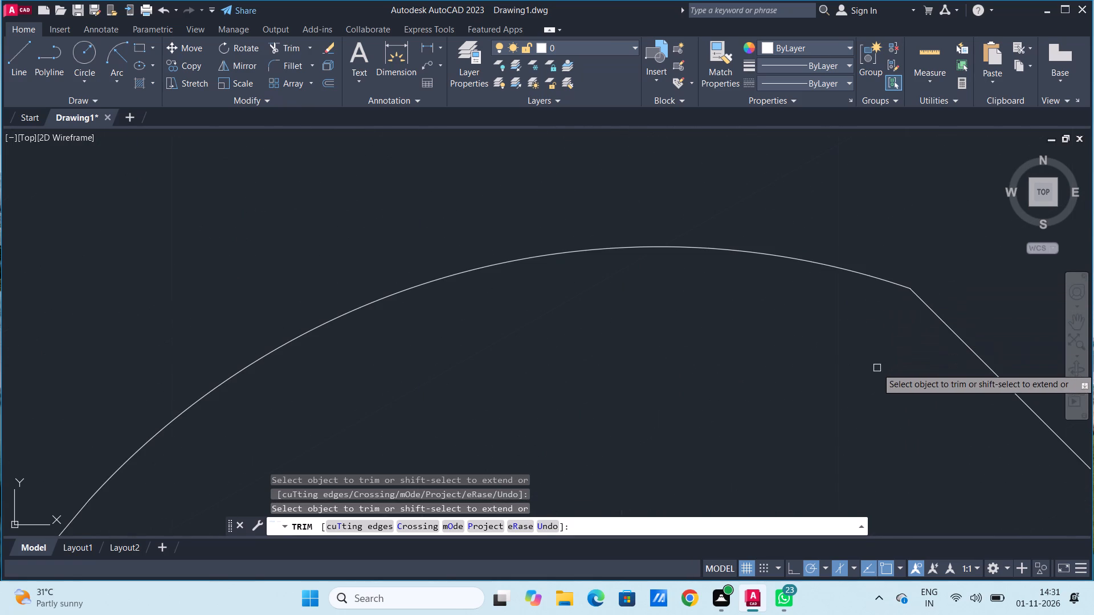
pyautogui.scroll(-2, 877, 368)
pyautogui.scroll(-4, 835, 408)
pyautogui.moveTo(802, 438); pyautogui.dragTo(807, 345, button='middle')
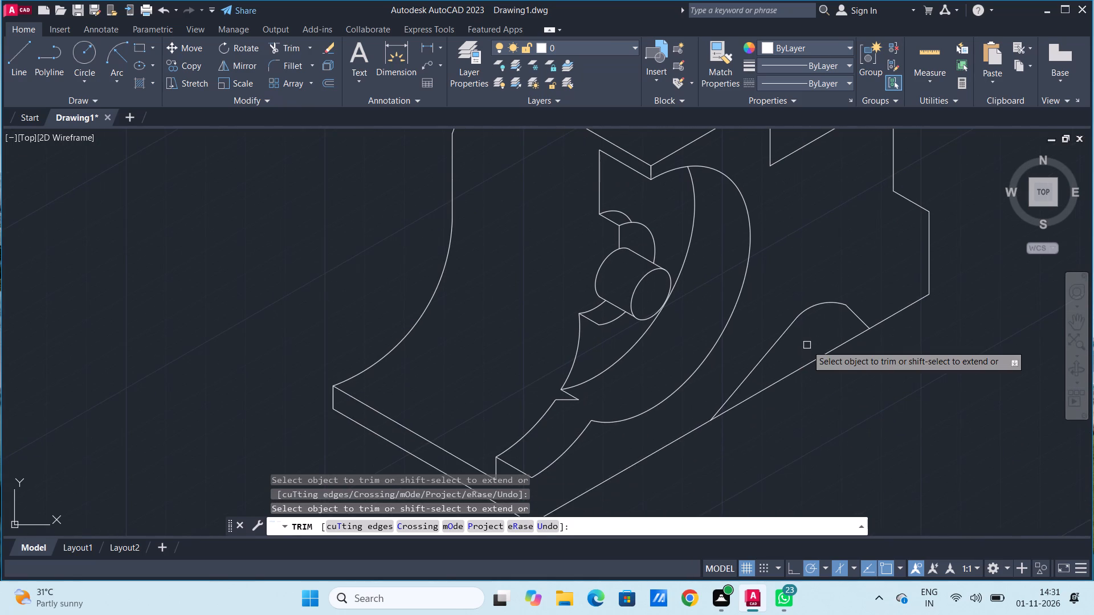
pyautogui.press('Escape')
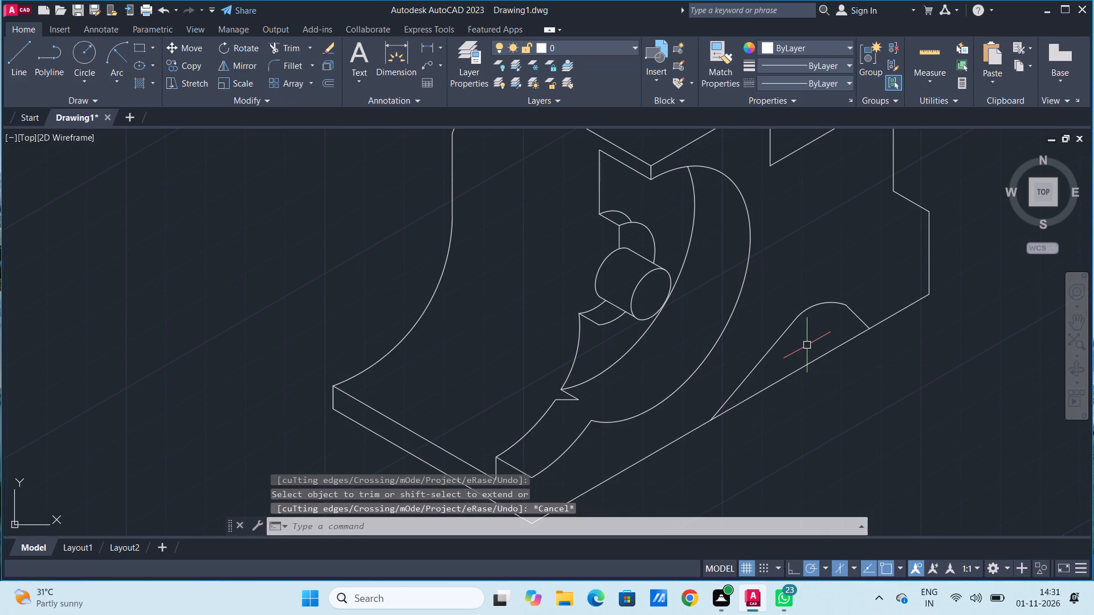
# Undo the trim of the side-face peak and erase the radius 10 arc below it.
pyautogui.hotkey('ctrl', 'z')
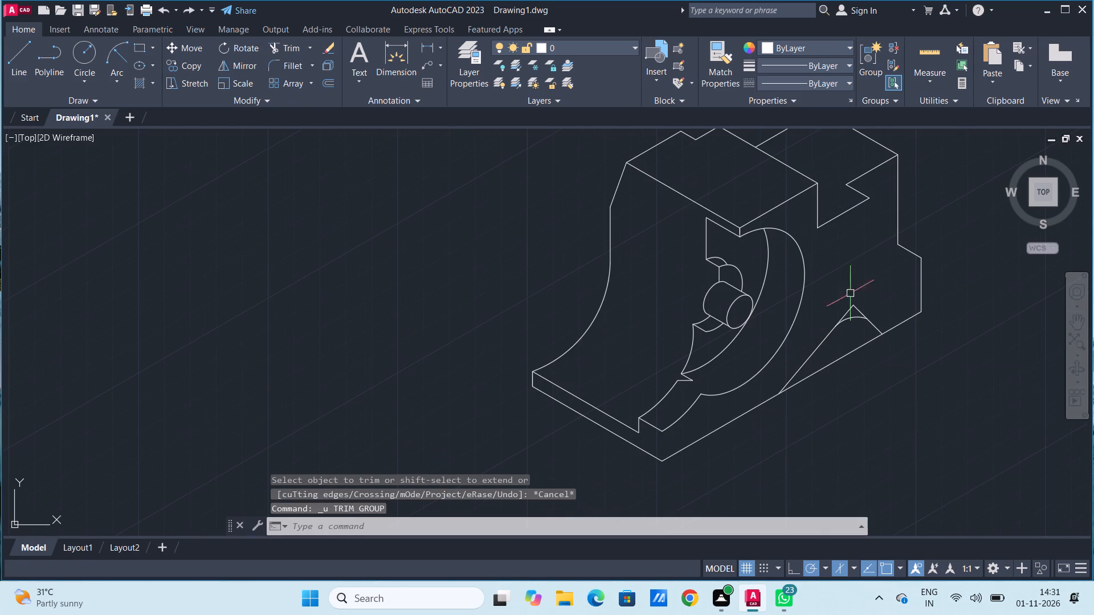
pyautogui.click(848, 321)
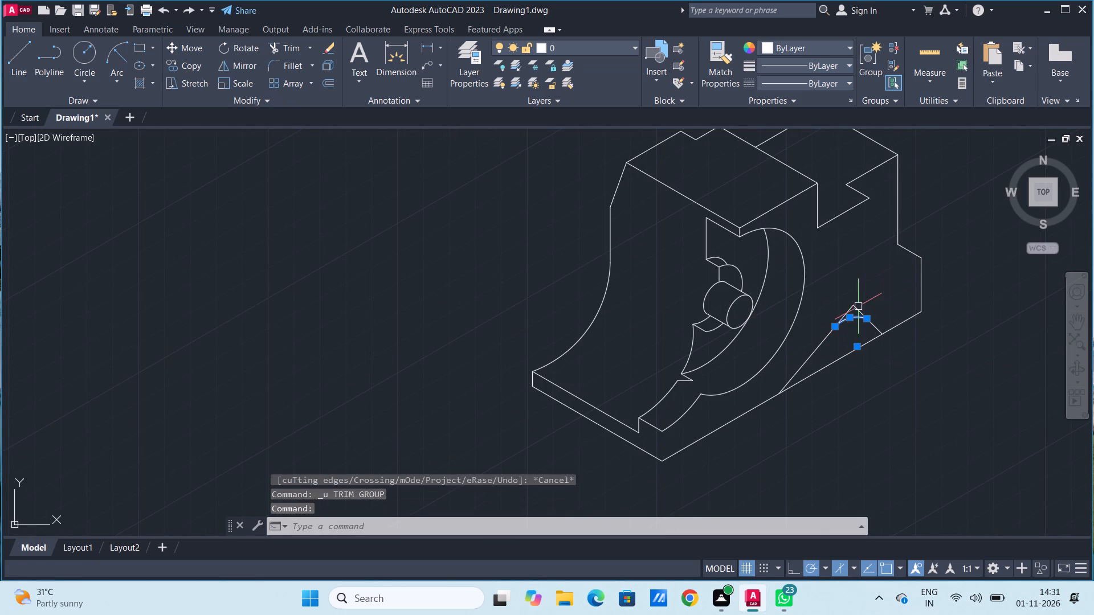
pyautogui.rightClick(859, 282)
pyautogui.click(885, 297)
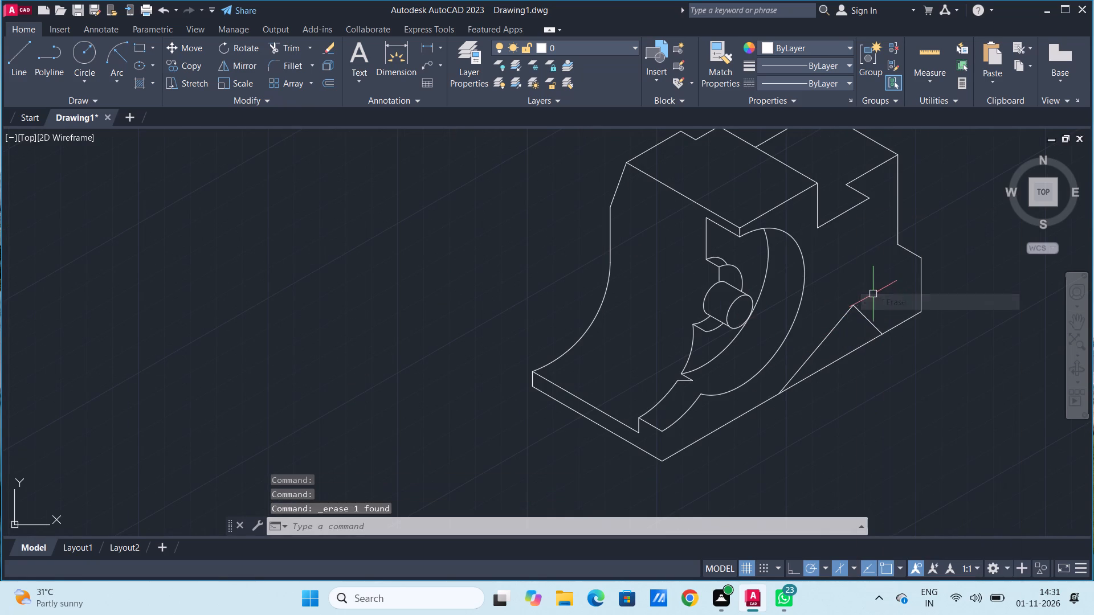
# Fillet the peak of the side-face triangular profile with radius 10 between its short and long sloping lines.
pyautogui.scroll(-3, 872, 294)
pyautogui.scroll(5, 872, 298)
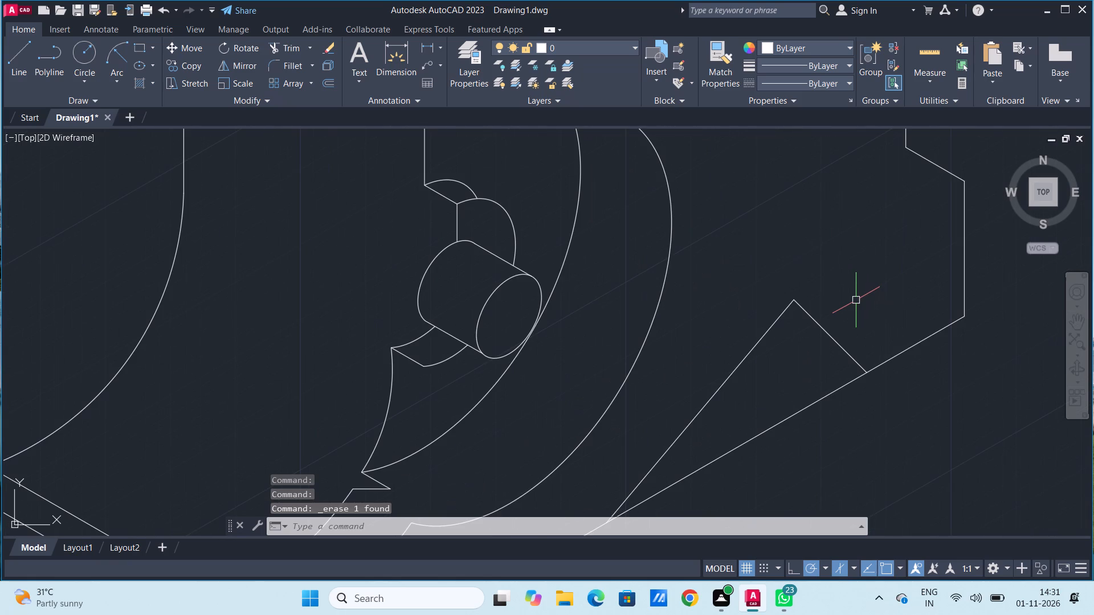
pyautogui.write('fil')
pyautogui.press('Return')
pyautogui.press('r')
pyautogui.press('Return')
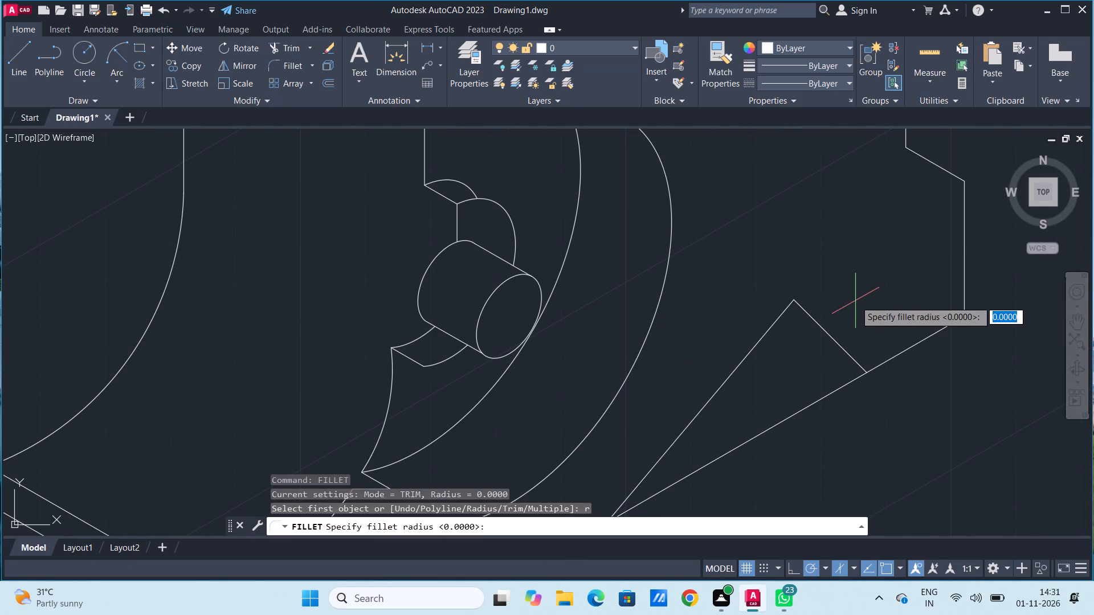
pyautogui.write('10')
pyautogui.press('Return')
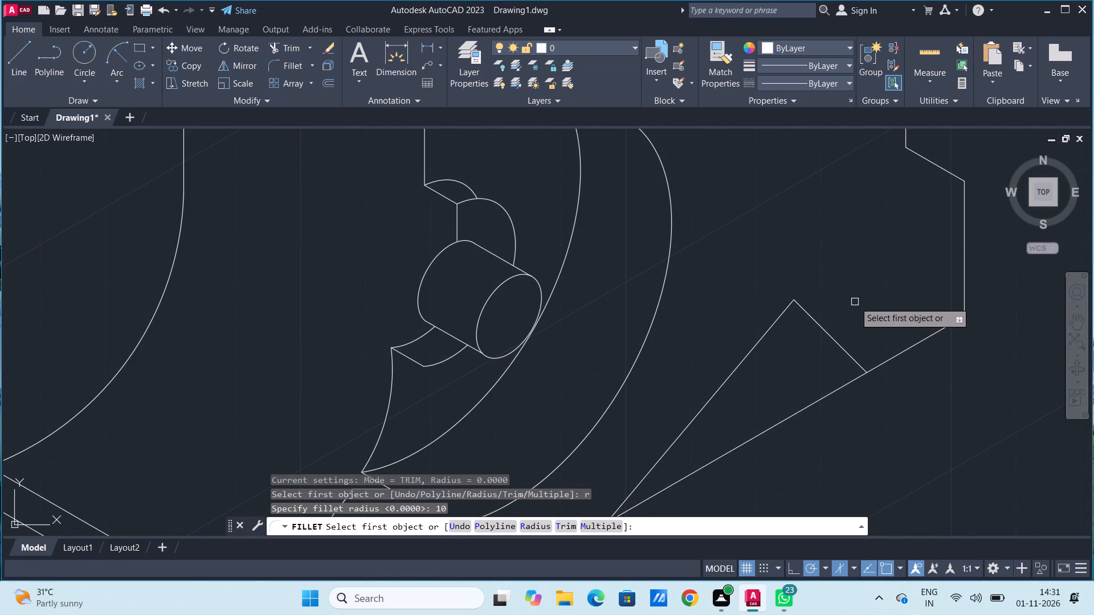
pyautogui.click(832, 335)
pyautogui.click(764, 339)
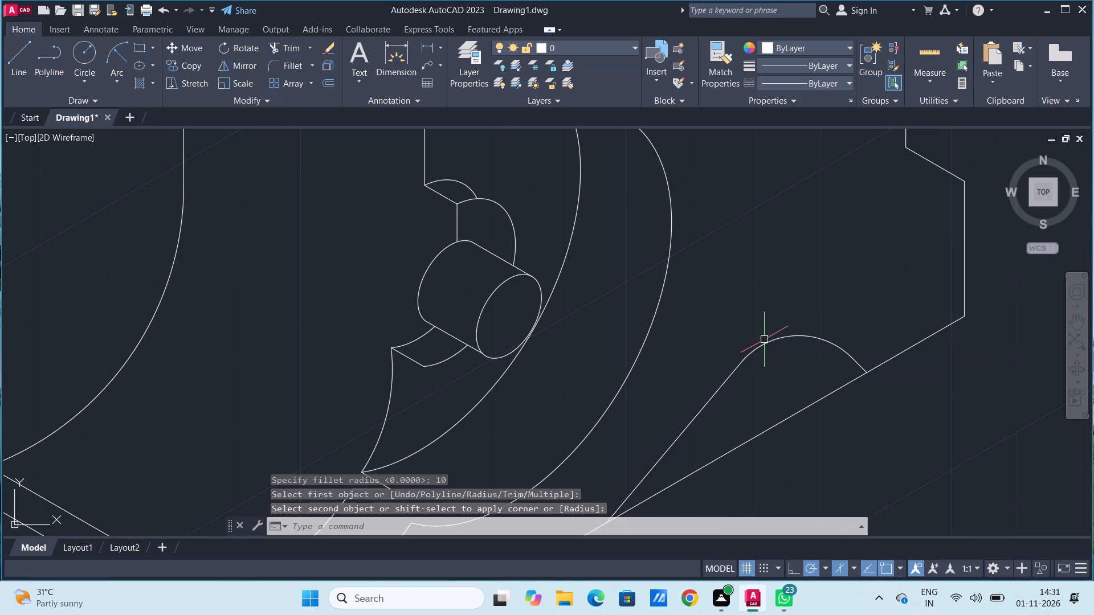
# Trim the bottom edge segment between the two feet of the rounded triangular profile, opening the notch in the side face.
pyautogui.scroll(-2, 752, 398)
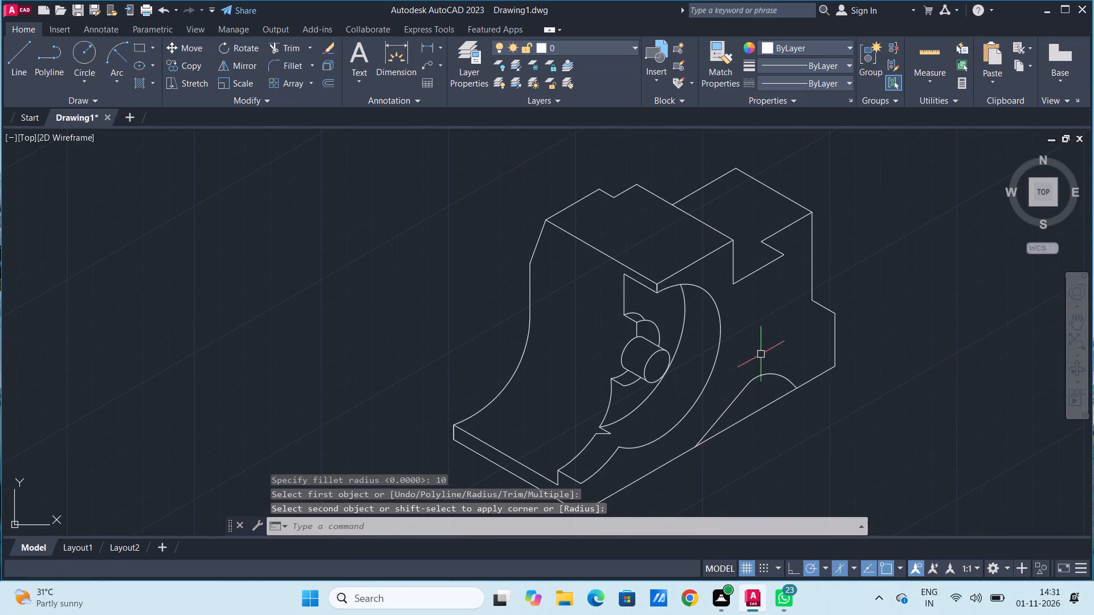
pyautogui.click(288, 42)
pyautogui.click(750, 416)
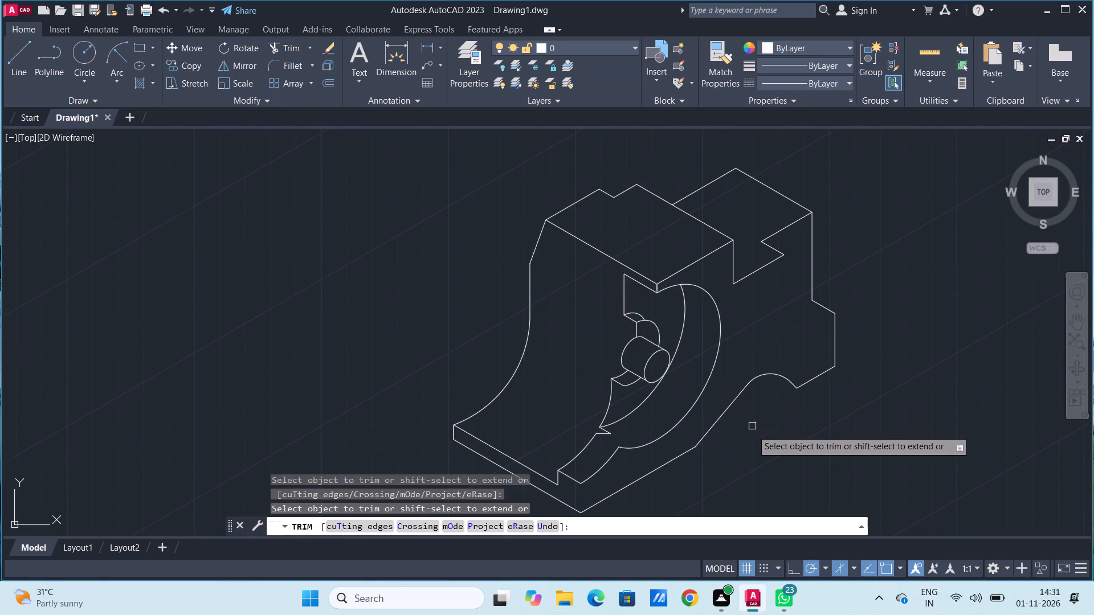
pyautogui.scroll(-1, 757, 435)
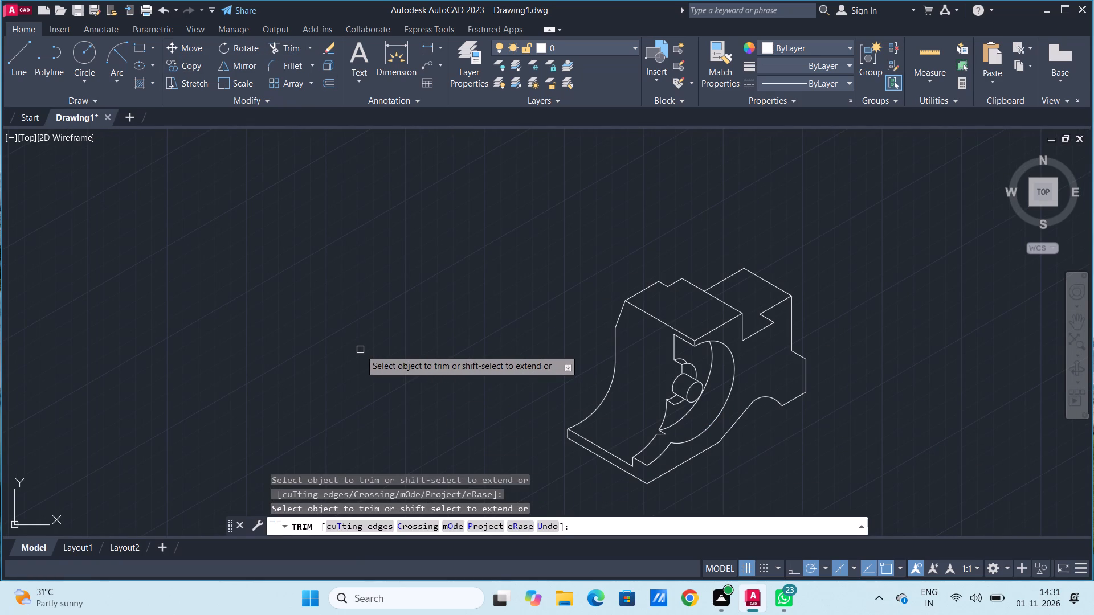
pyautogui.press('space')
pyautogui.scroll(-1, 360, 350)
pyautogui.press('Escape')
pyautogui.press('Escape')
pyautogui.press('Escape')
pyautogui.press('Escape')
pyautogui.press('Escape')
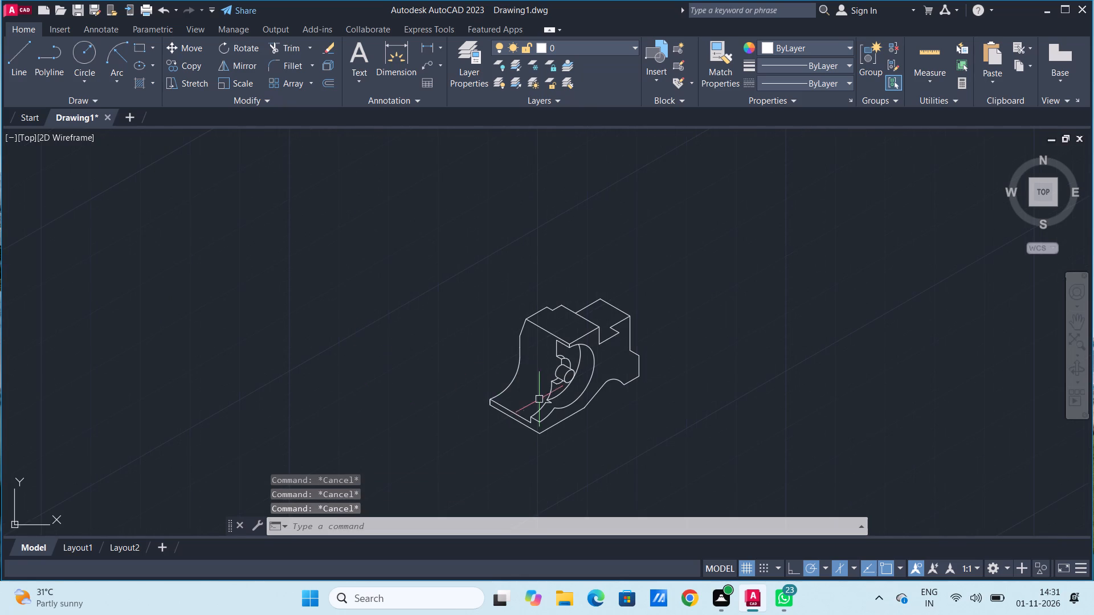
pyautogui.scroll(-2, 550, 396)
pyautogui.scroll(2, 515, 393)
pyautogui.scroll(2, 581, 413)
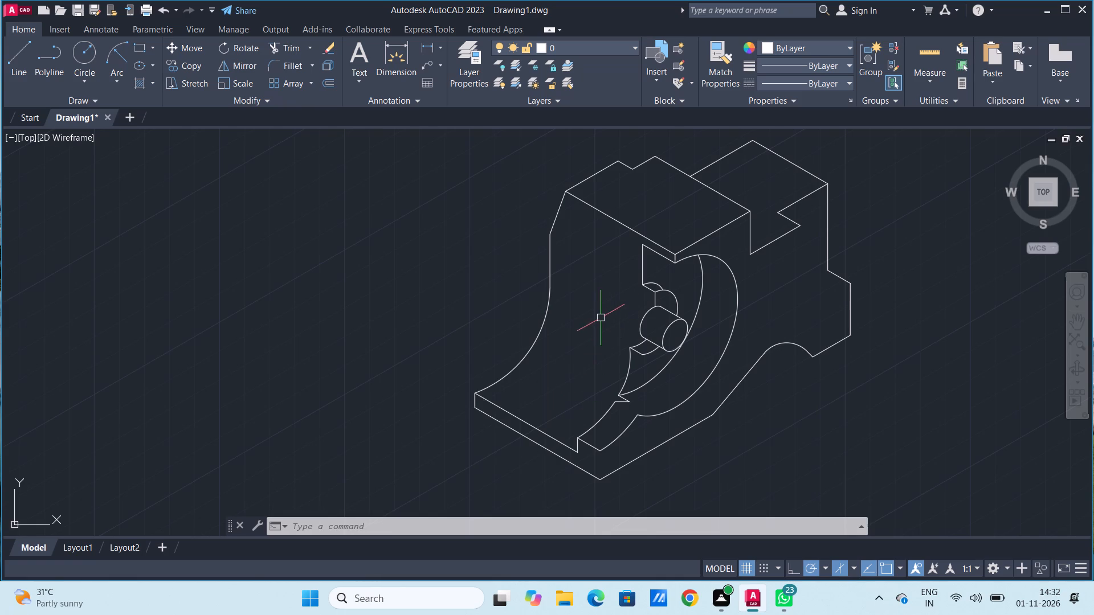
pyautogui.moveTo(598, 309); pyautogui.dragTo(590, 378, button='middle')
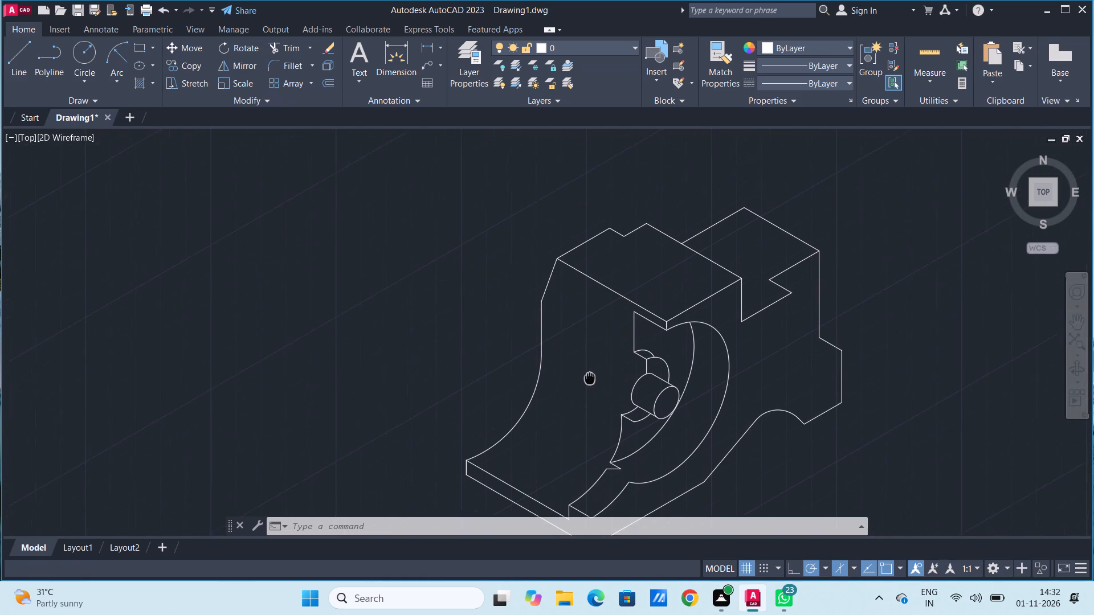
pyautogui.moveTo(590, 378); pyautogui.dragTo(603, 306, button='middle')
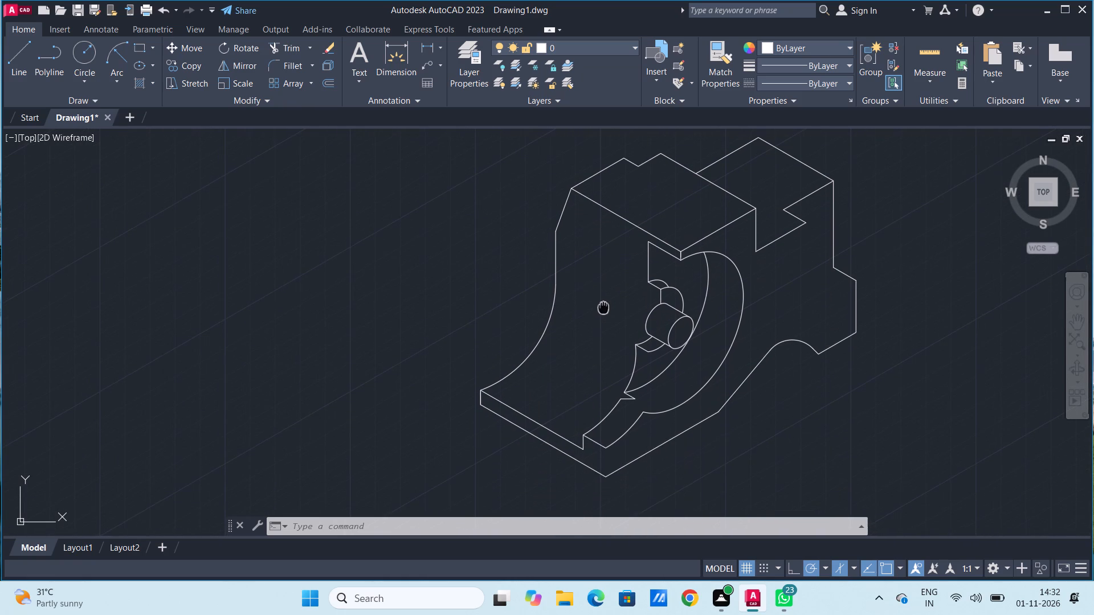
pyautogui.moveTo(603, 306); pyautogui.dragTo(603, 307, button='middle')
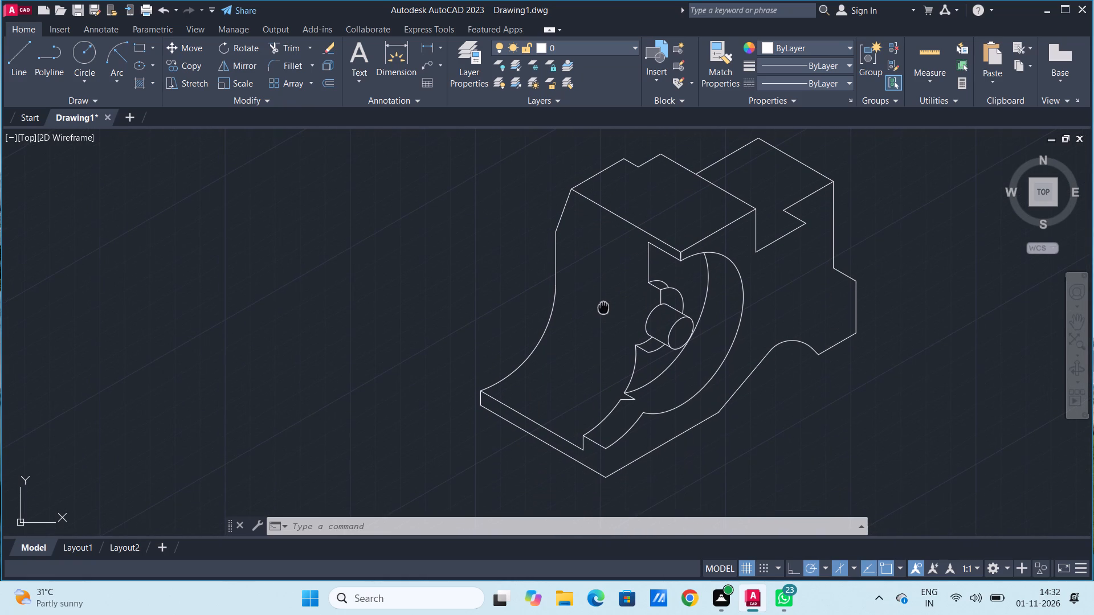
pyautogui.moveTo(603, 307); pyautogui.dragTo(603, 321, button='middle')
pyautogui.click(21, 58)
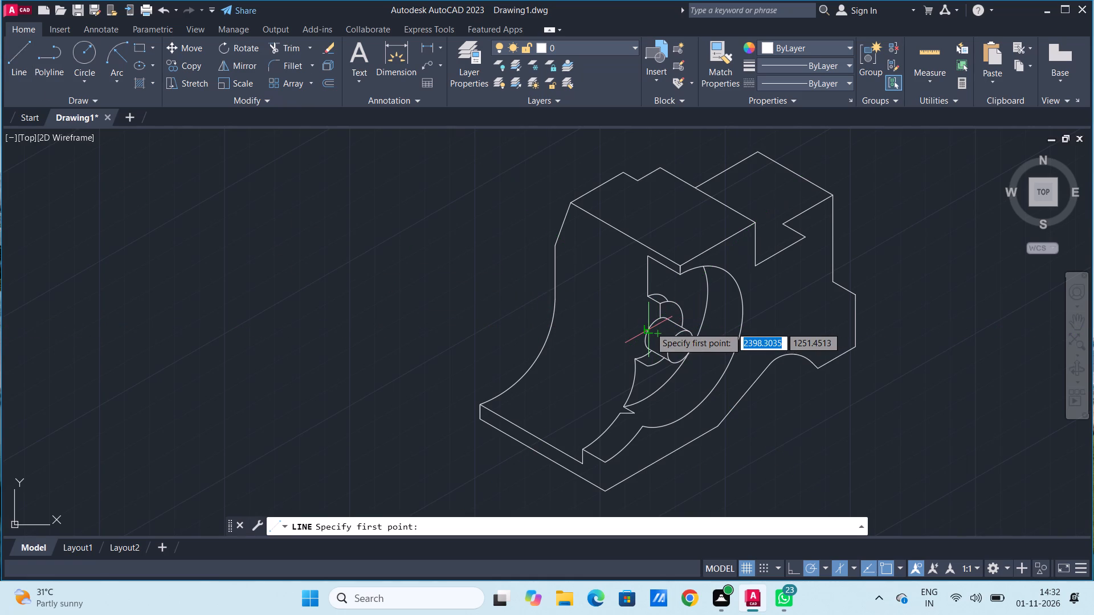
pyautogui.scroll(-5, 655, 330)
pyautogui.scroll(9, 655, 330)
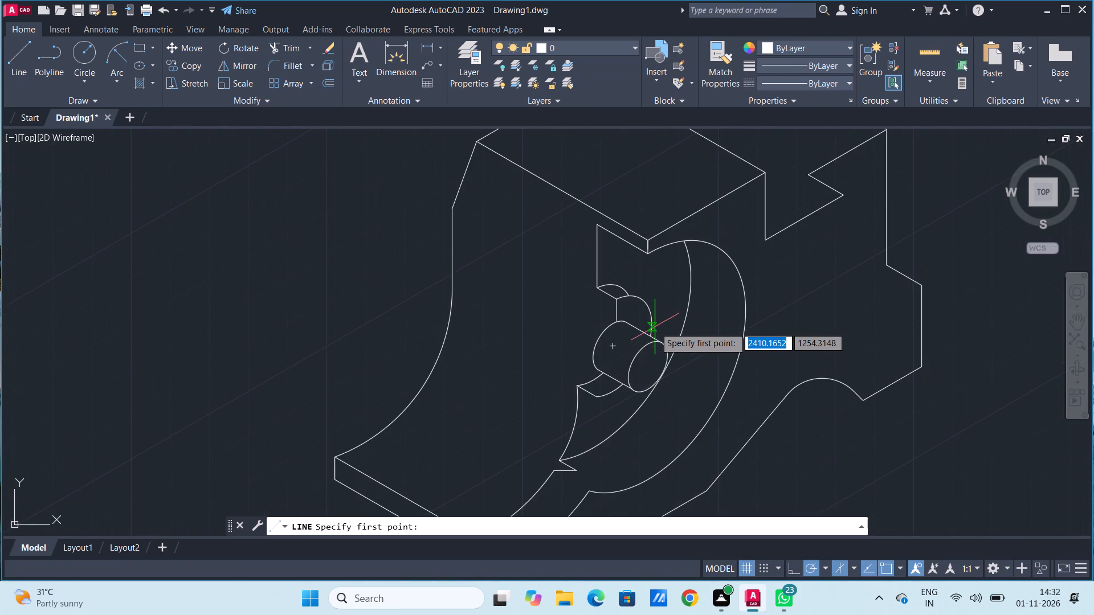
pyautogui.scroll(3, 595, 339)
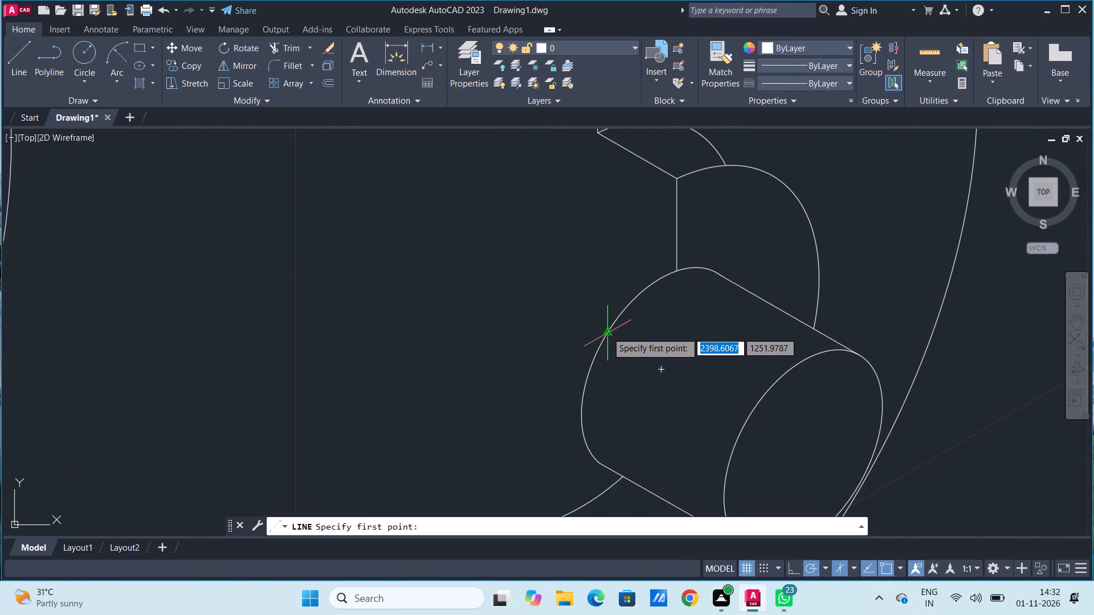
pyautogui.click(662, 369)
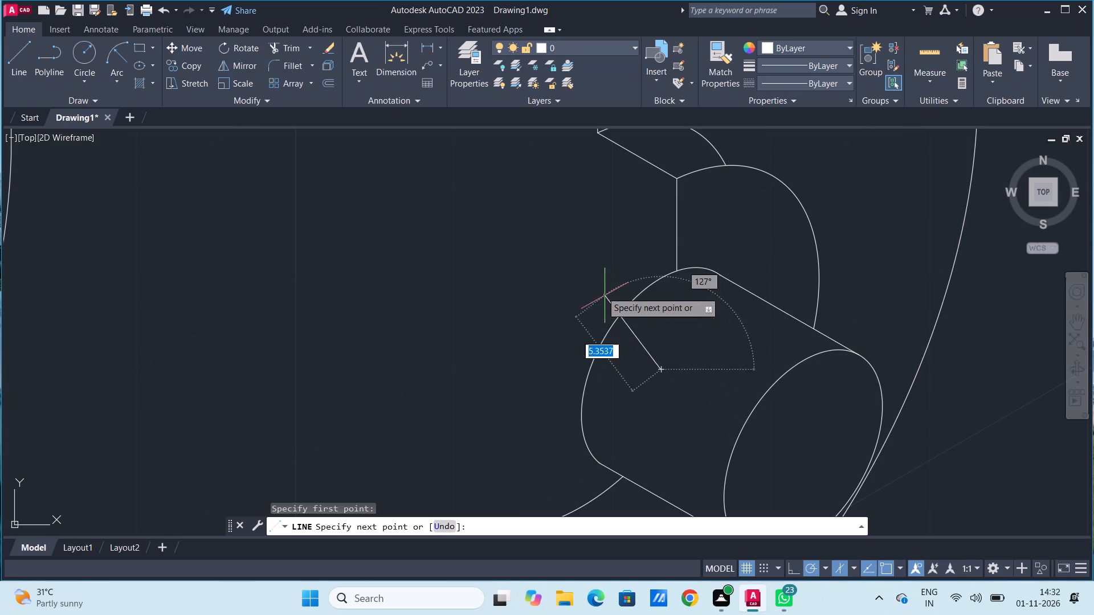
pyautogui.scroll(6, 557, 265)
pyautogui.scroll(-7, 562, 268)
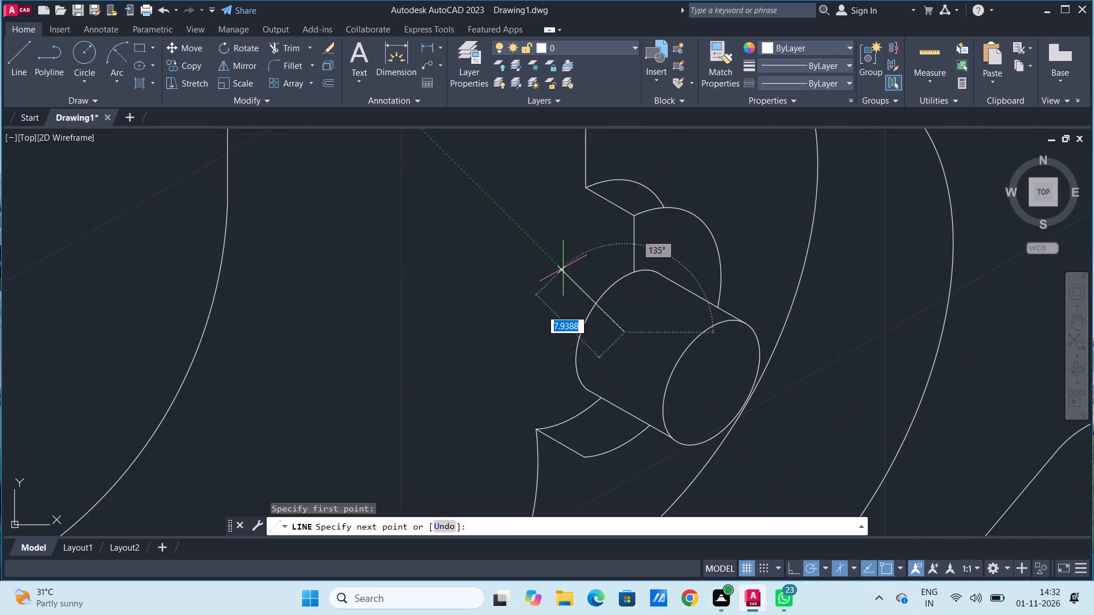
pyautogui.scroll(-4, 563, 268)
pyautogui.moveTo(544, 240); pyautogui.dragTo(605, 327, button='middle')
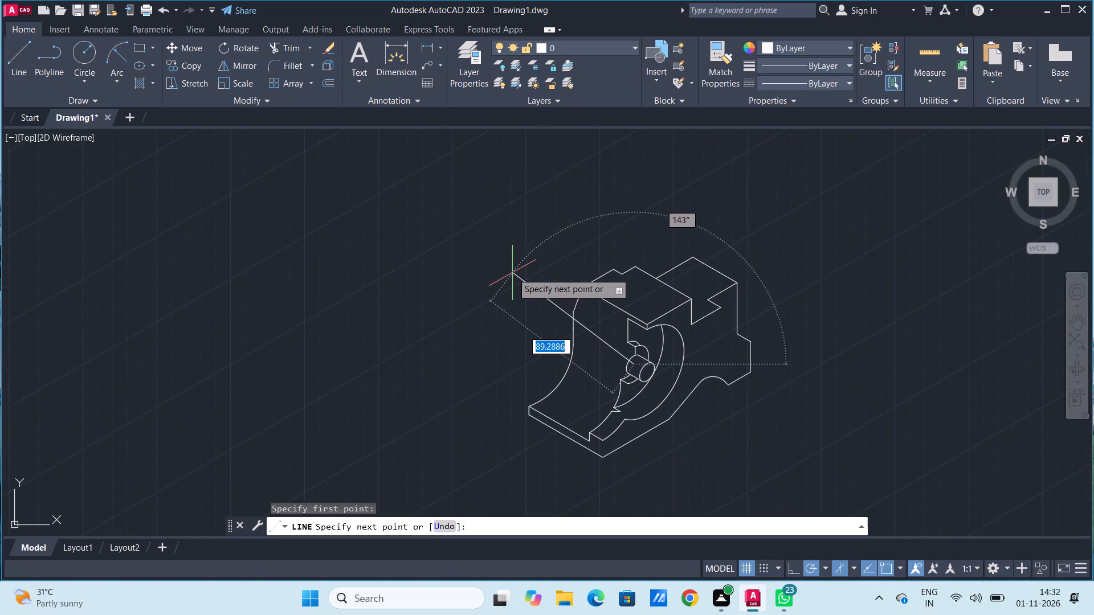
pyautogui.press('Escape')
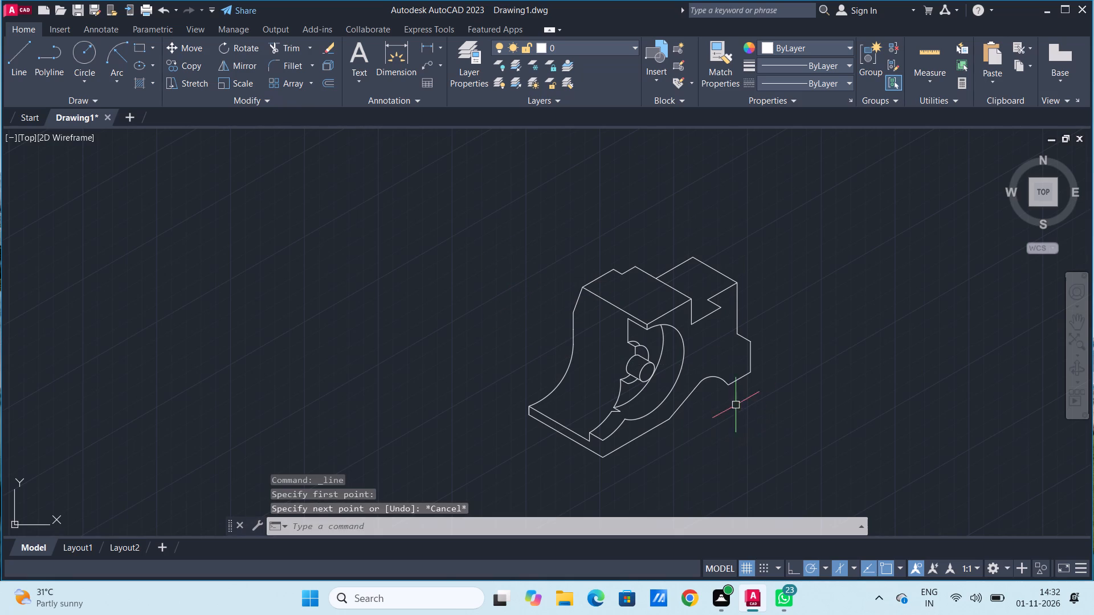
# Set the polar tracking angle increment to 30°.
pyautogui.click(820, 566)
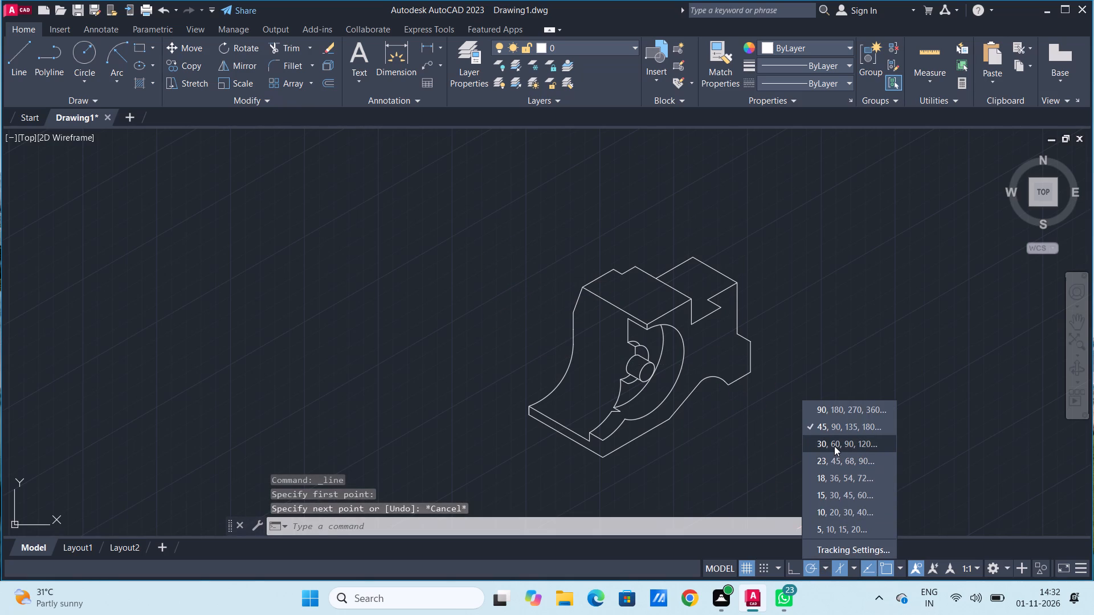
pyautogui.click(834, 445)
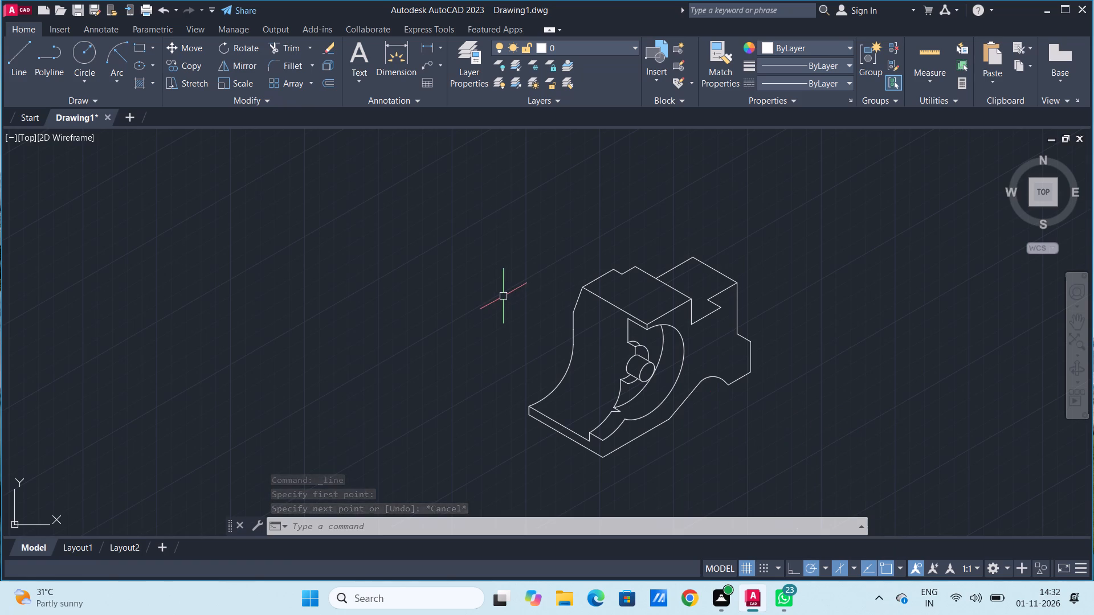
# Draw a line about 47 units long at 150° from the centre of the cylinder's rear arc, crossing the part's far vertical edge.
pyautogui.click(32, 61)
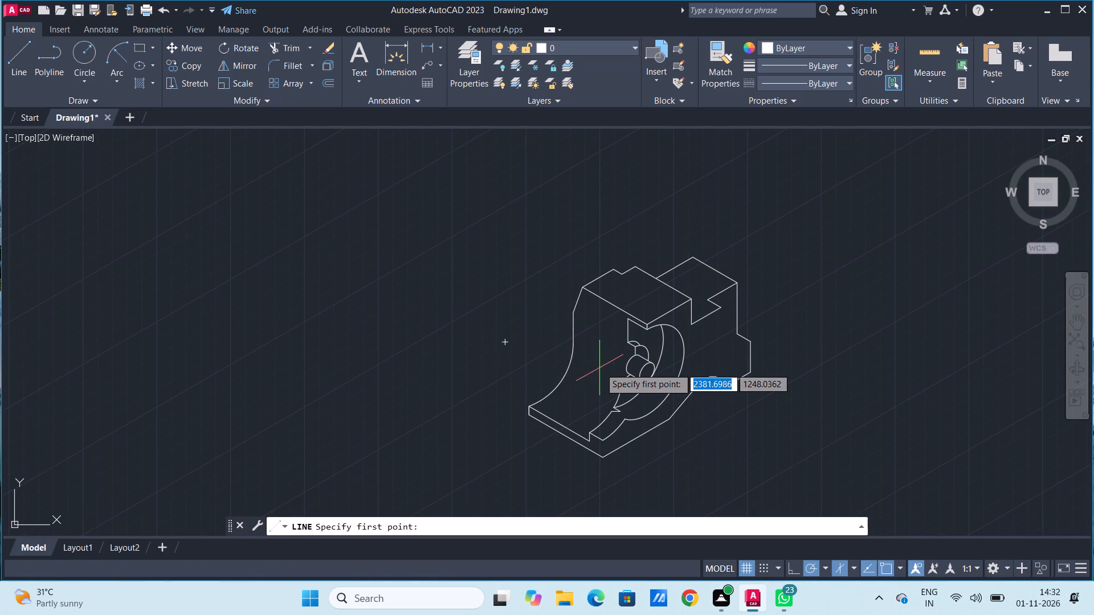
pyautogui.scroll(3, 600, 367)
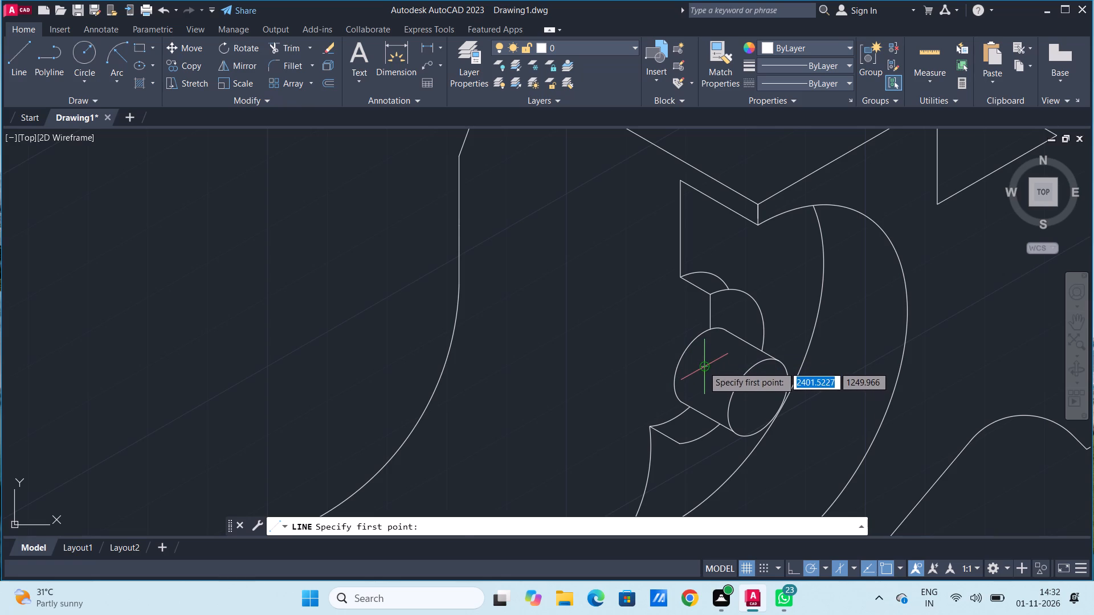
pyautogui.click(703, 366)
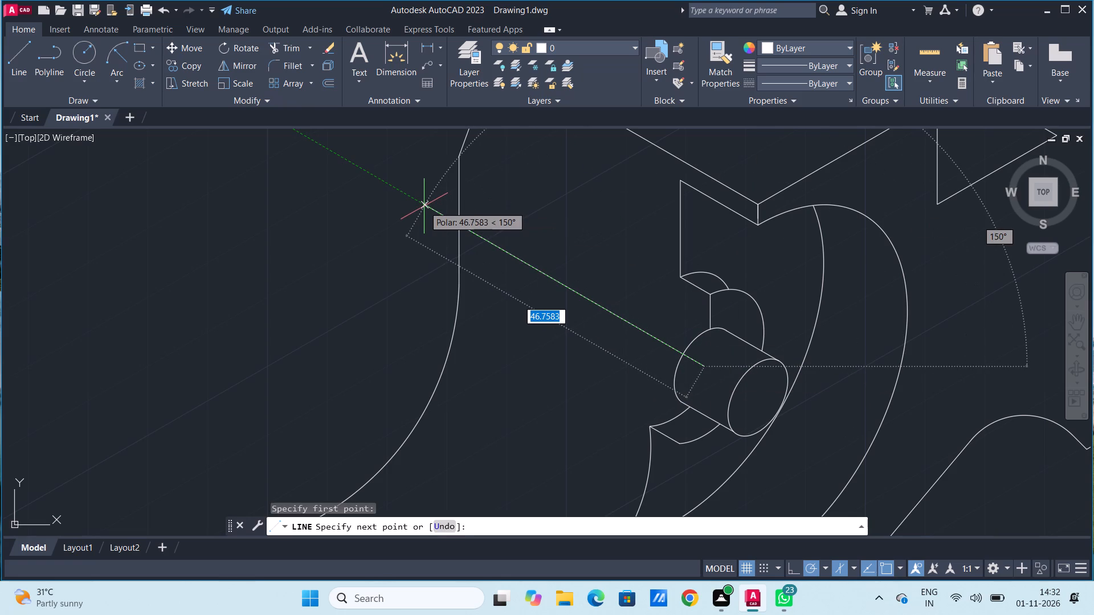
pyautogui.click(424, 206)
pyautogui.press('space')
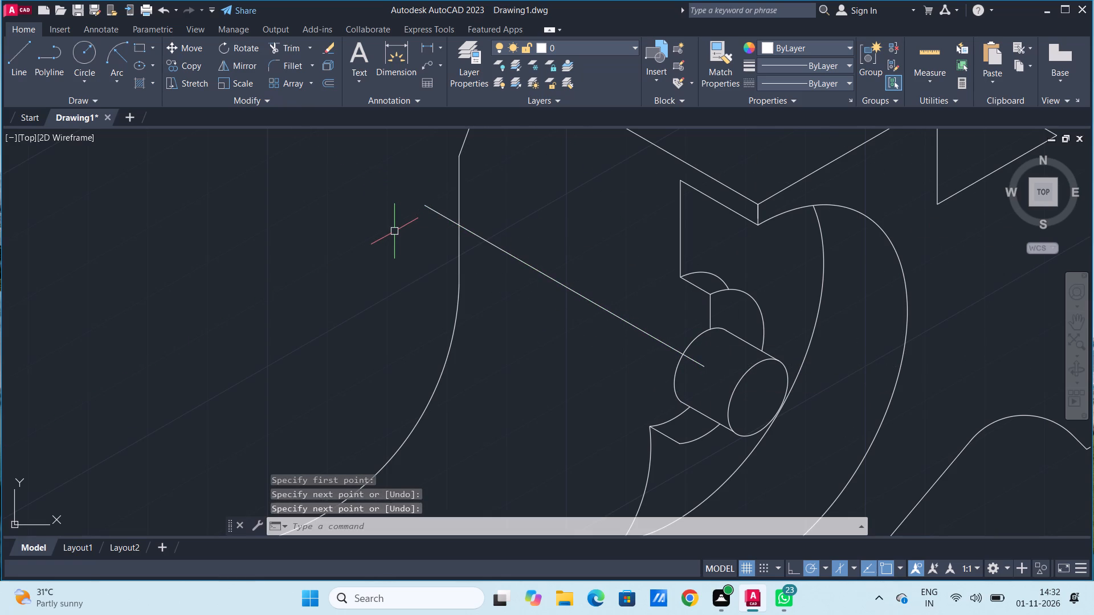
# Trim both ends of the 150° line, outside the part's outer vertical edge and inside the cylinder.
pyautogui.scroll(-2, 414, 251)
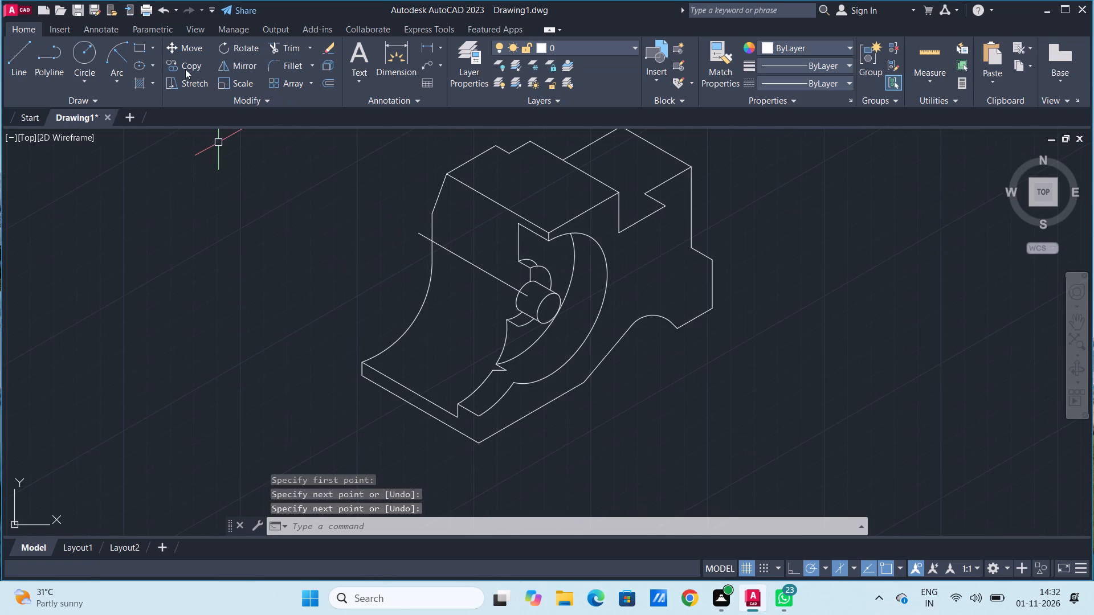
pyautogui.click(272, 52)
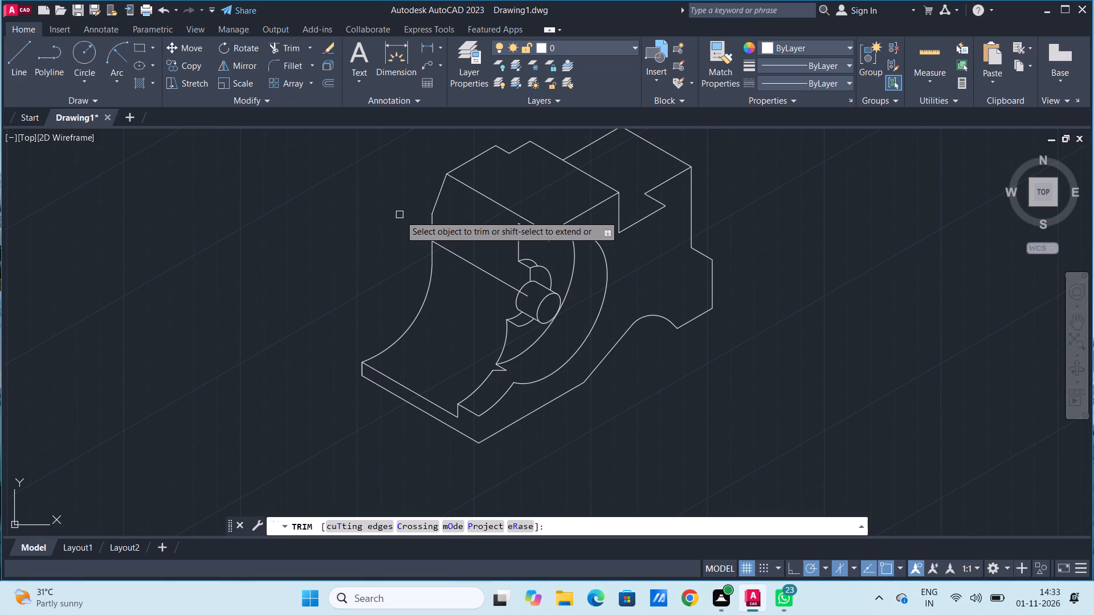
pyautogui.click(415, 231)
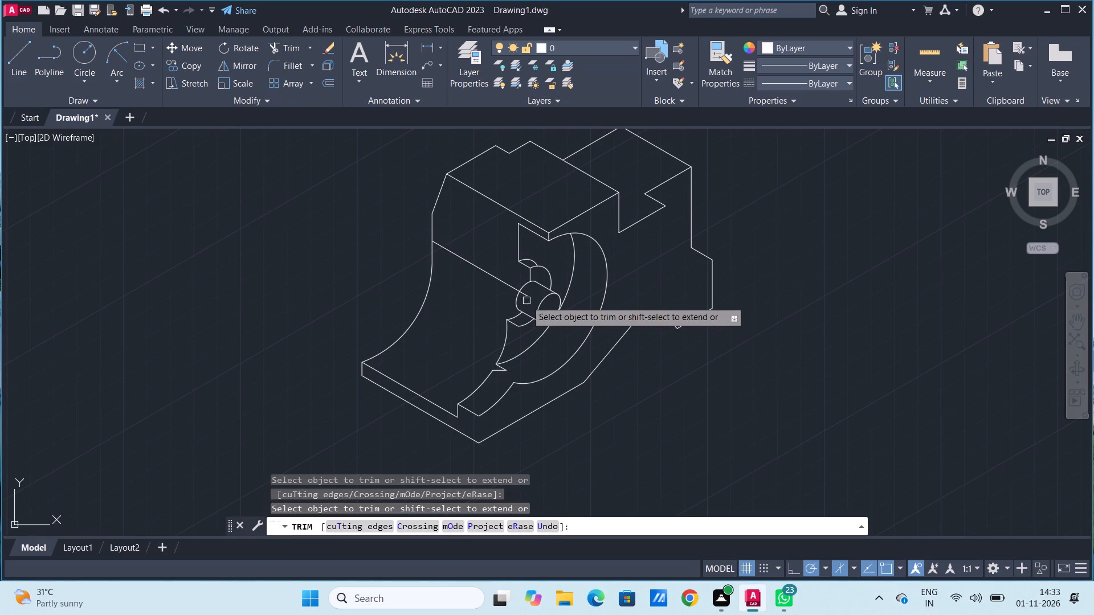
pyautogui.click(526, 297)
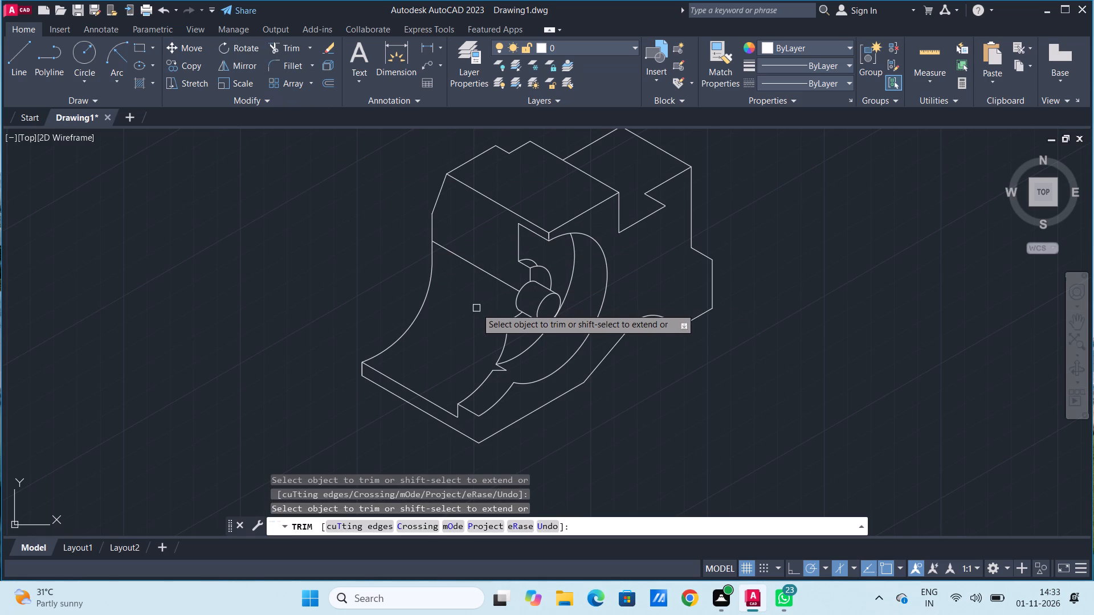
pyautogui.press('Escape')
pyautogui.press('Escape')
pyautogui.press('Escape')
pyautogui.press('Escape')
pyautogui.press('Escape')
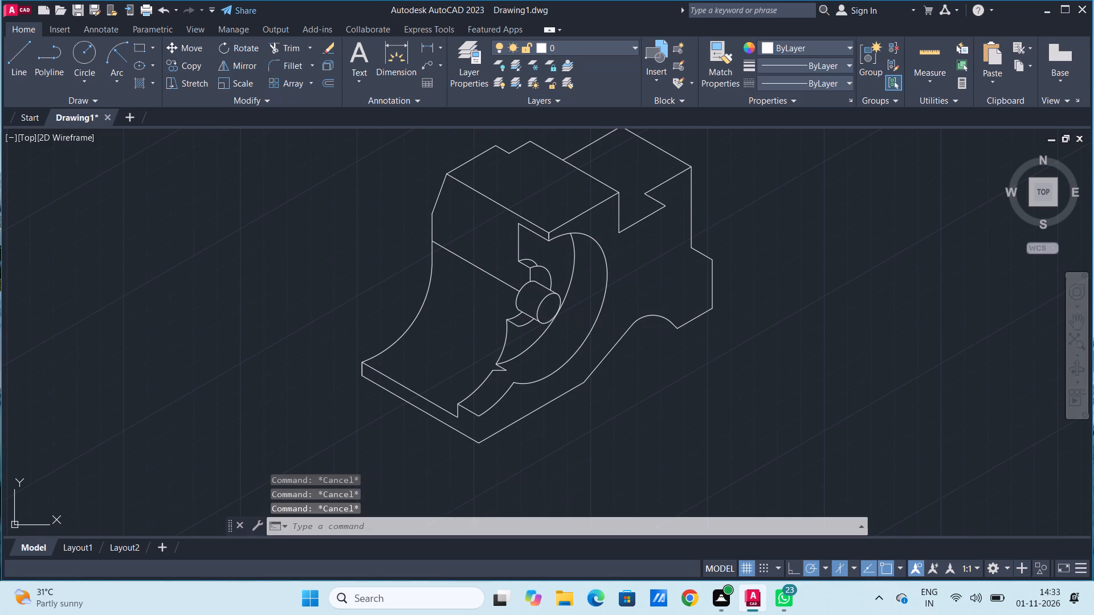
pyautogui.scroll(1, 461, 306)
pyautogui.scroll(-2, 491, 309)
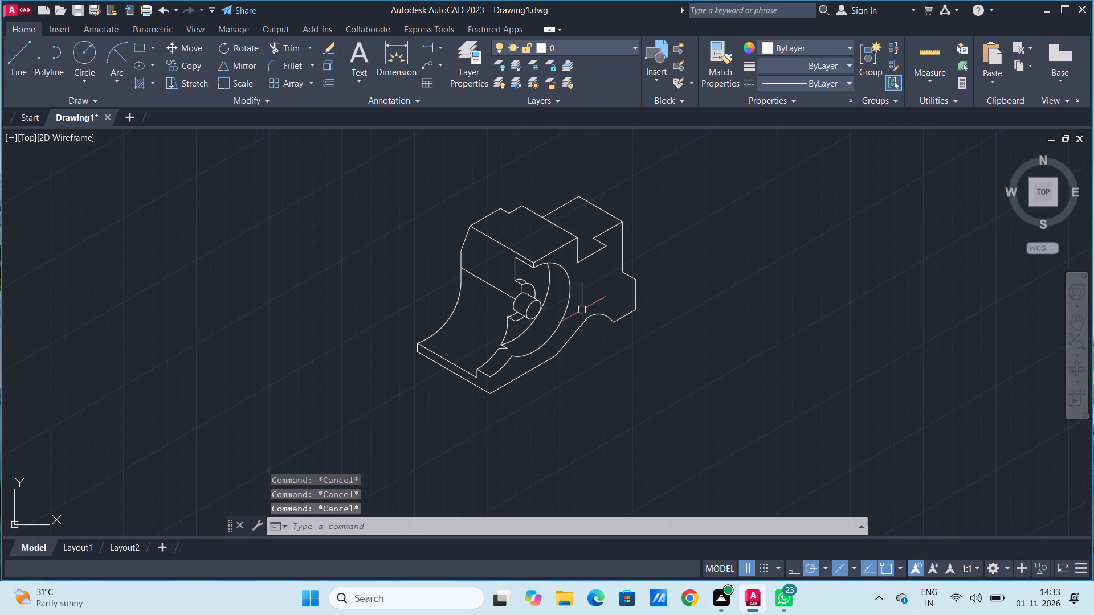
# Switch the isometric drafting plane to Isoplane Top.
pyautogui.moveTo(732, 278); pyautogui.dragTo(852, 327, button='middle')
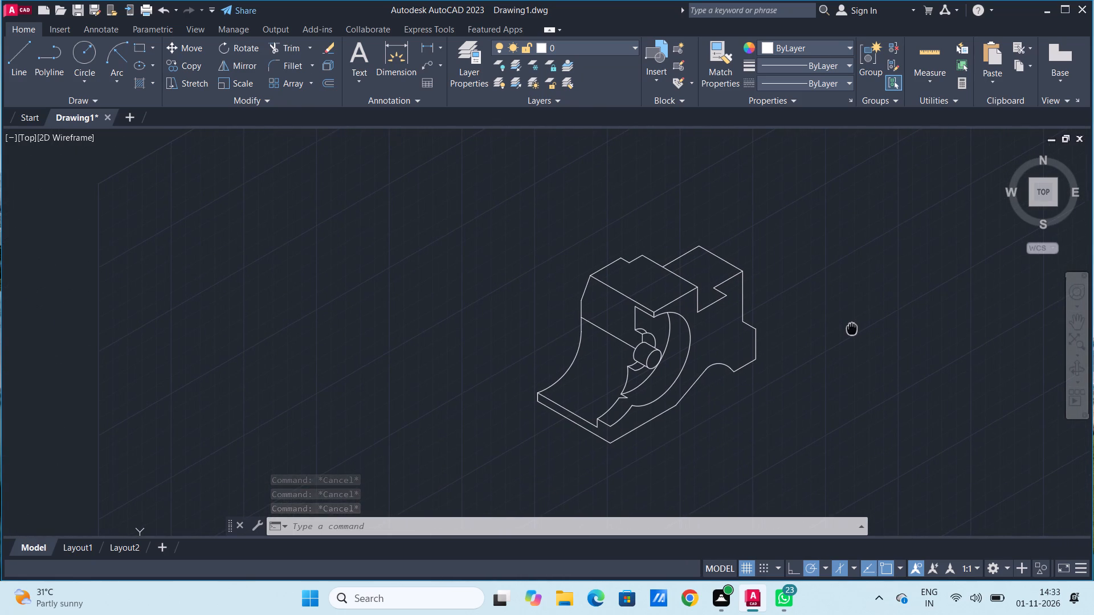
pyautogui.moveTo(852, 327); pyautogui.dragTo(852, 328, button='middle')
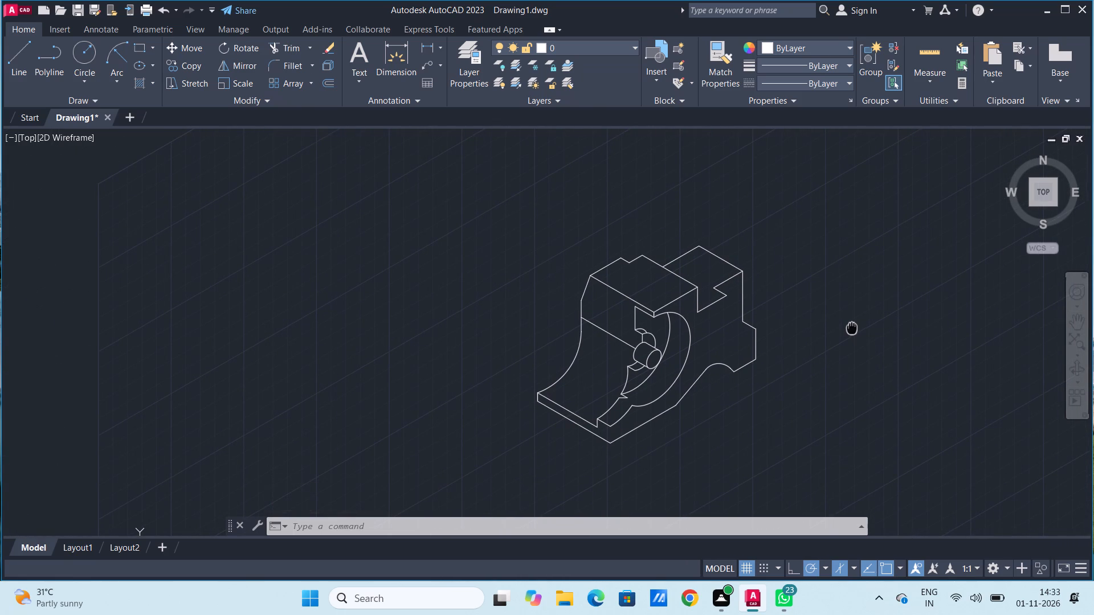
pyautogui.moveTo(852, 328); pyautogui.dragTo(852, 342, button='middle')
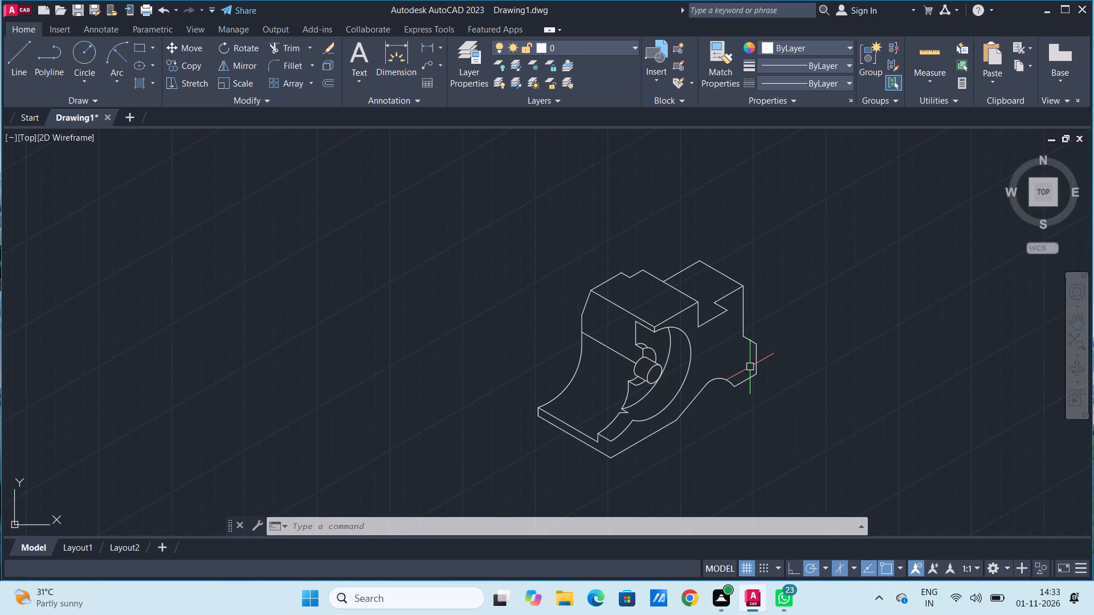
pyautogui.scroll(-2, 643, 284)
pyautogui.scroll(2, 643, 287)
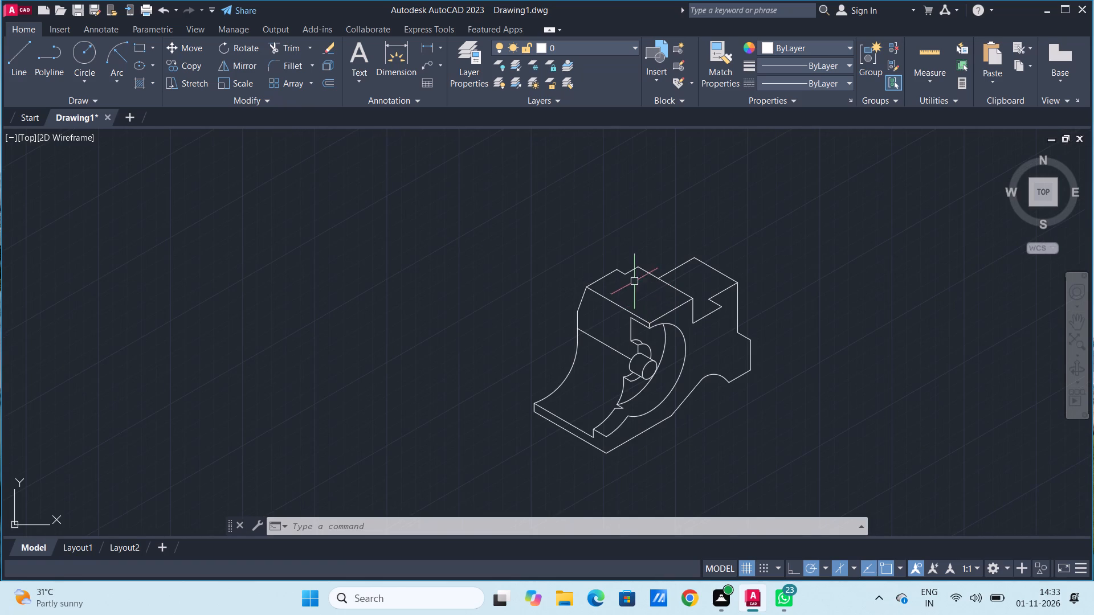
pyautogui.scroll(2, 595, 280)
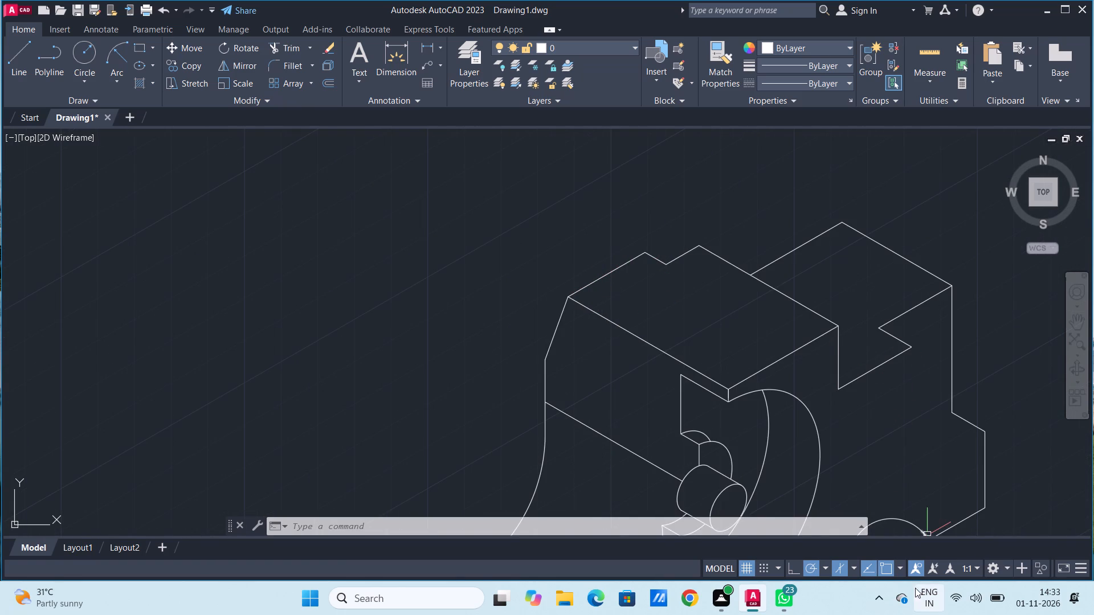
pyautogui.click(851, 567)
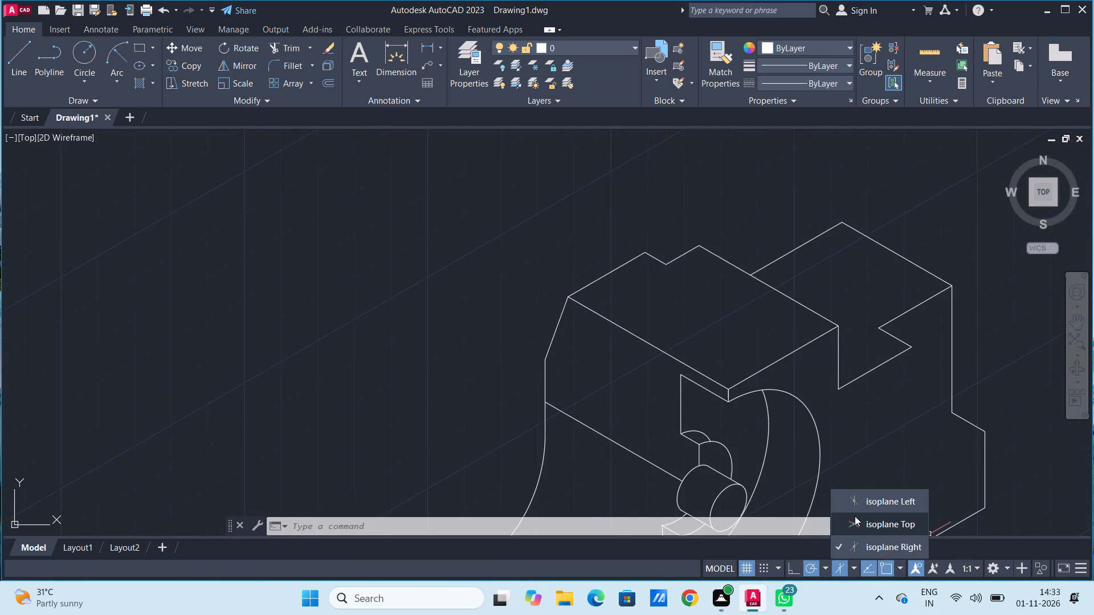
pyautogui.click(867, 525)
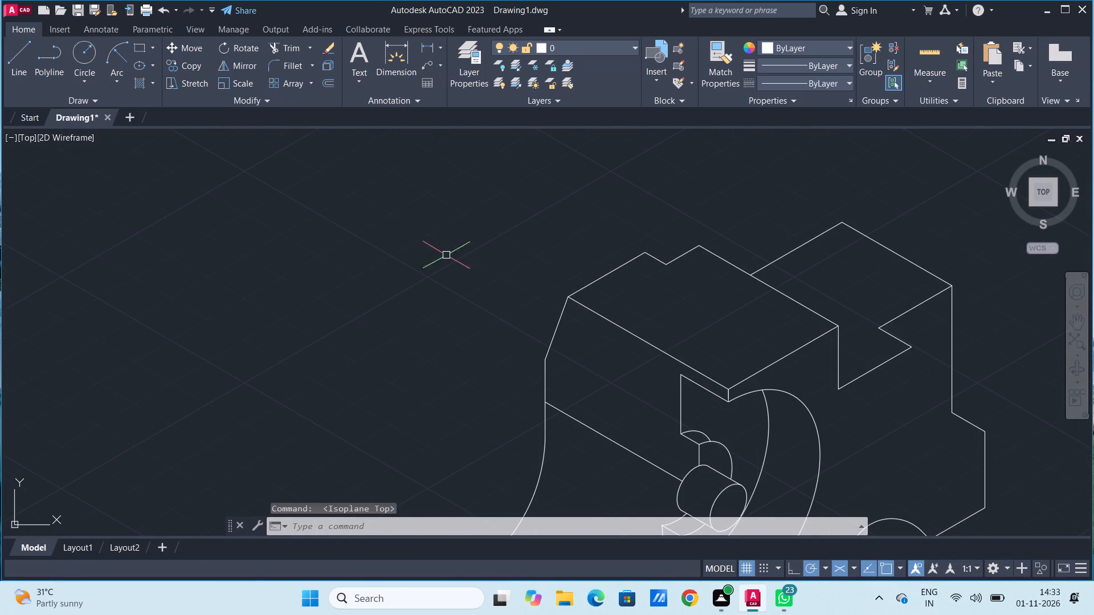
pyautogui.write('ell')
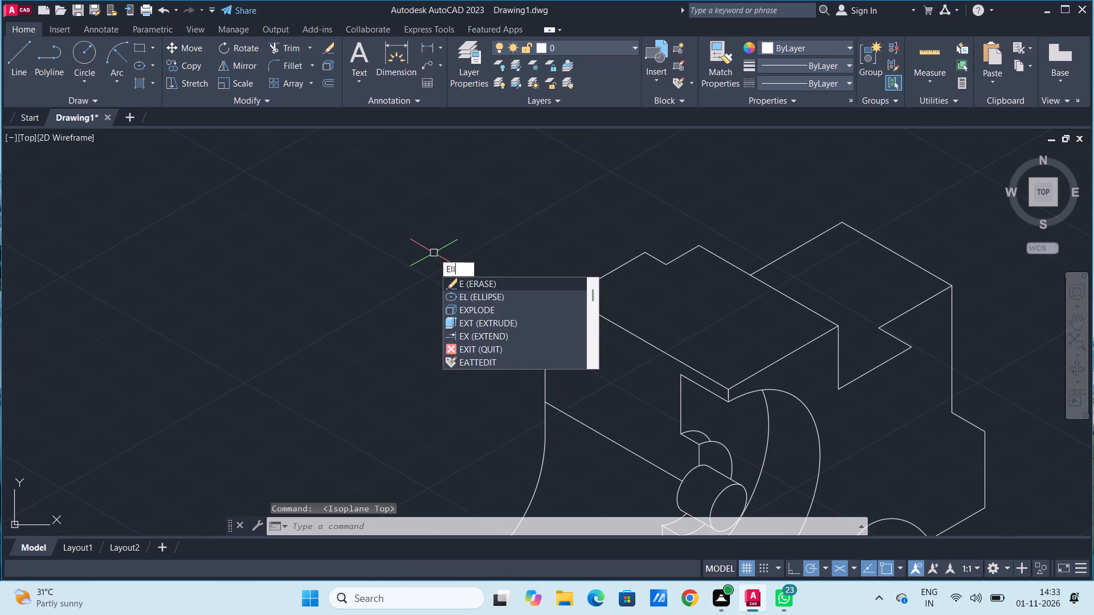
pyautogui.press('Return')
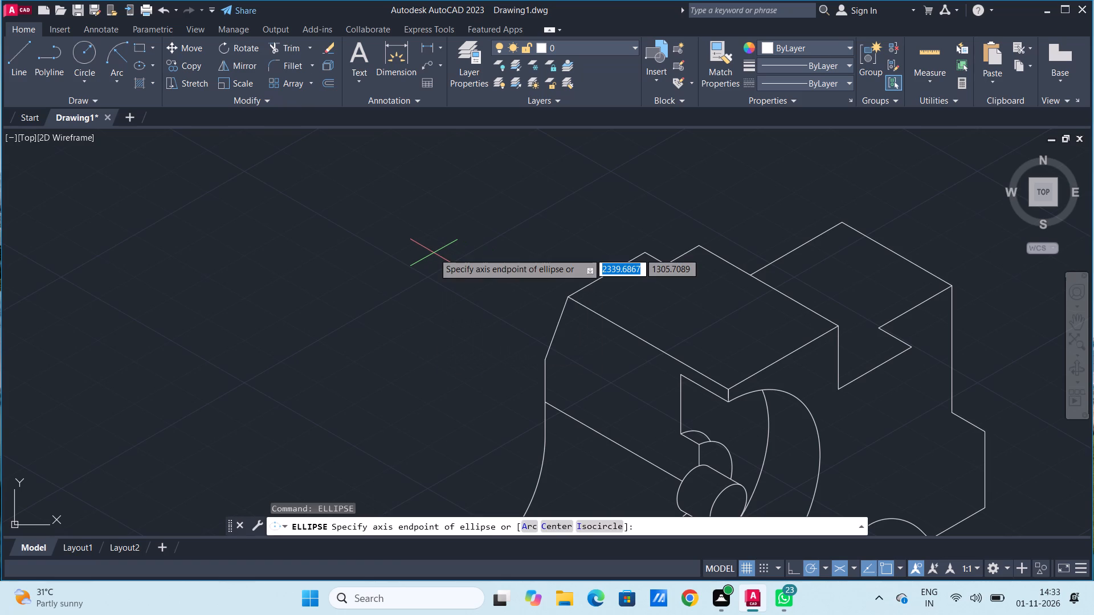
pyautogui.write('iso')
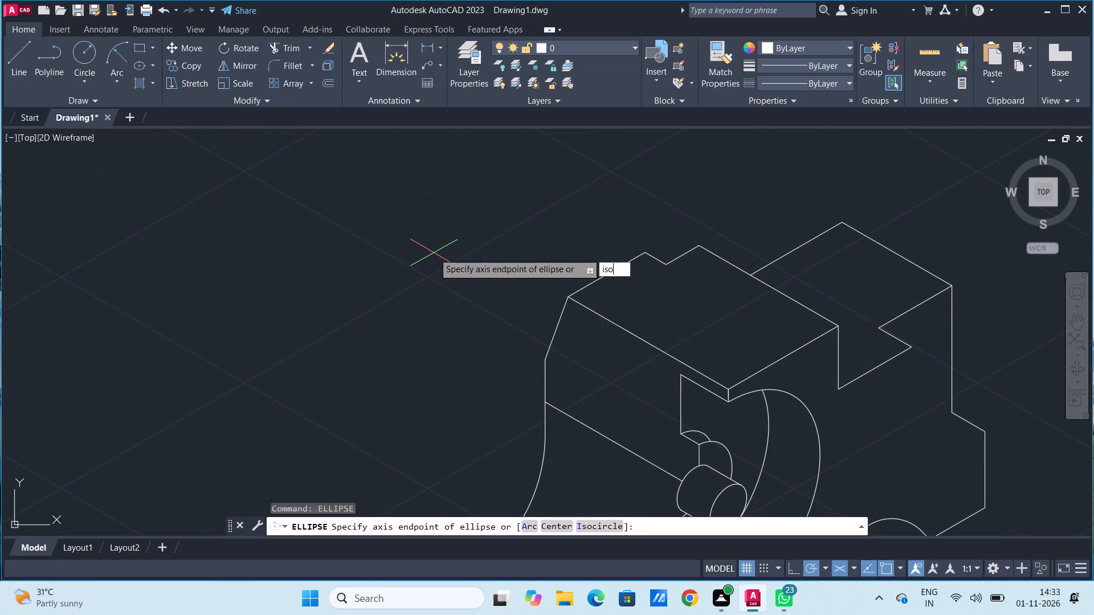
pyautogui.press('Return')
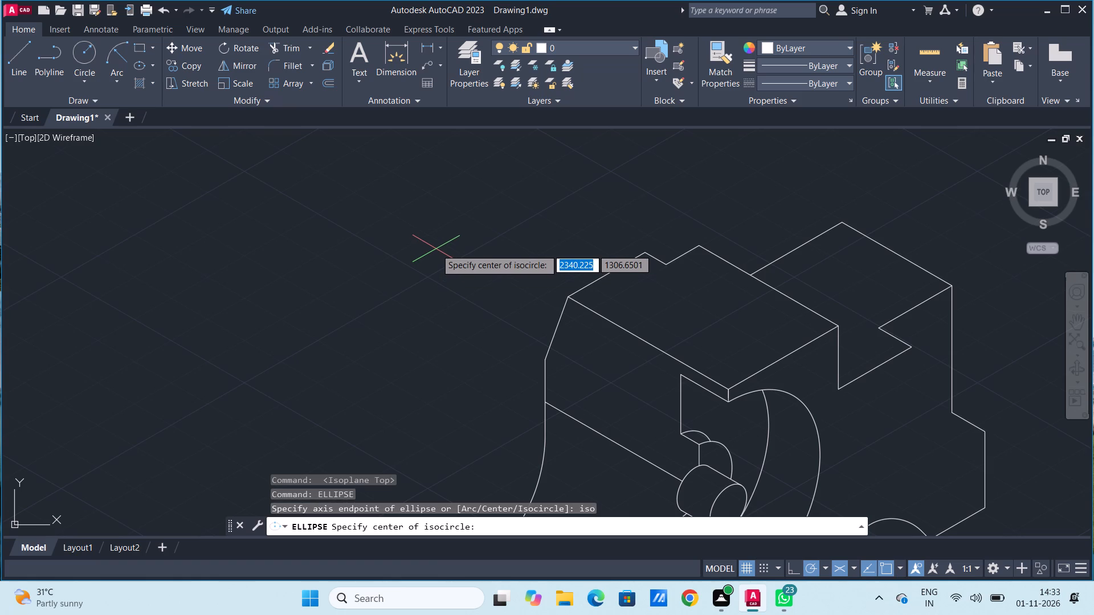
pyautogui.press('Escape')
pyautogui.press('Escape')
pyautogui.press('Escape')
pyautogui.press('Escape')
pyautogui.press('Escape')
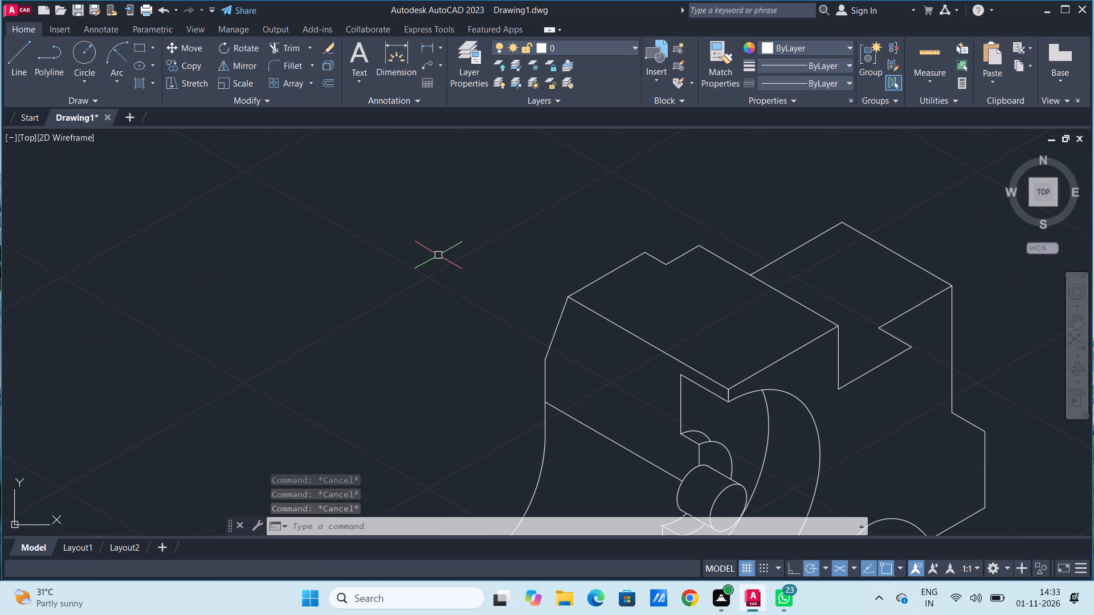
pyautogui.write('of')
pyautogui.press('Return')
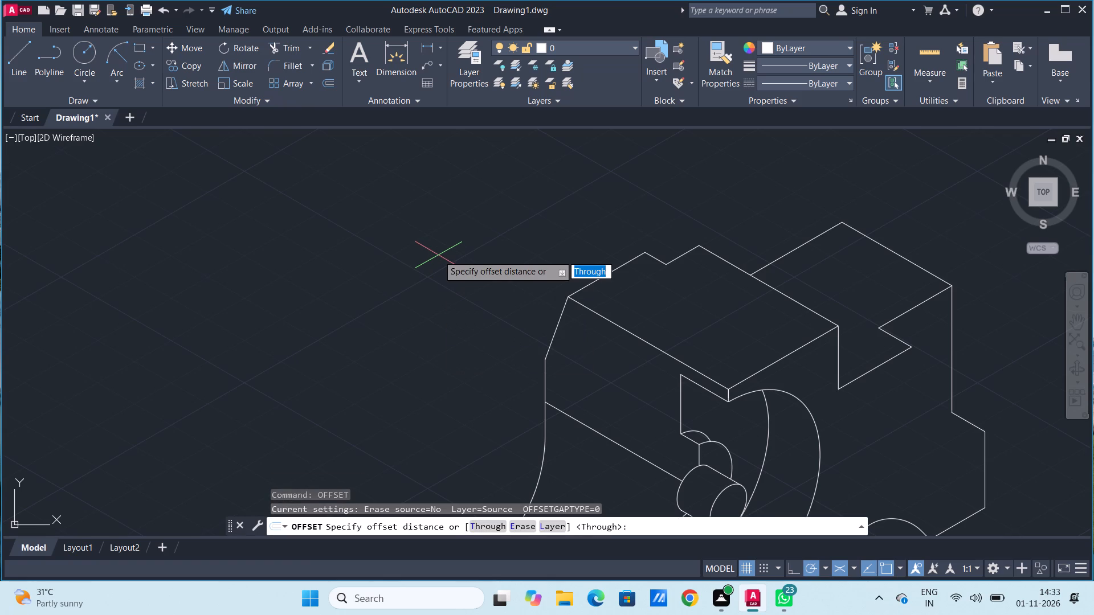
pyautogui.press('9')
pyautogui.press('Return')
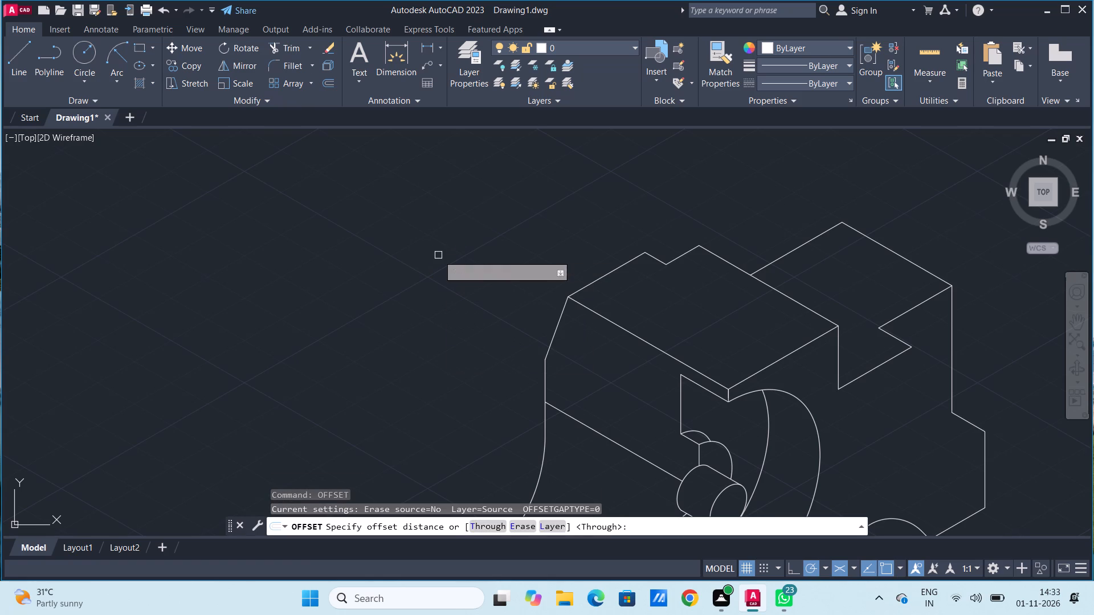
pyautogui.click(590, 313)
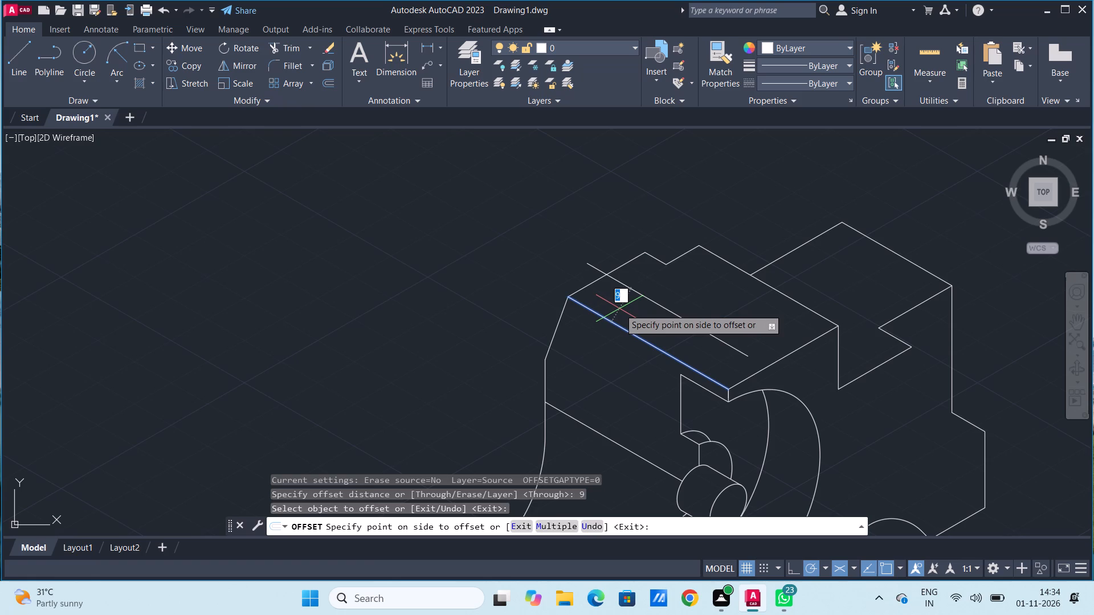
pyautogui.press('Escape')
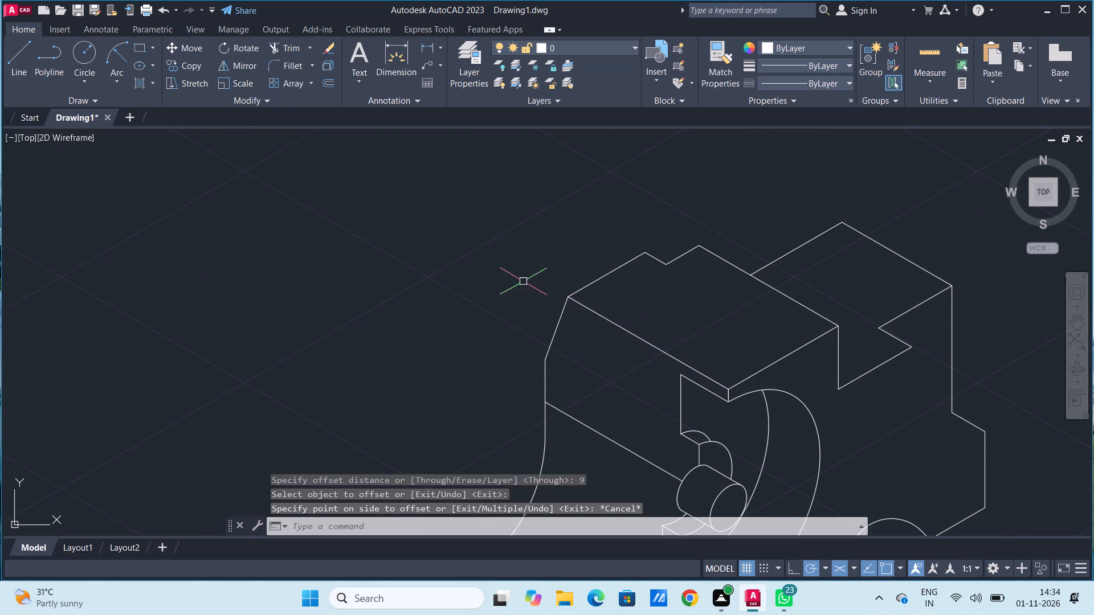
# Draw lines from the top face's corner above the sloped edge: 9 units at 30° along the edge, and about 69 units at 330°.
pyautogui.click(27, 59)
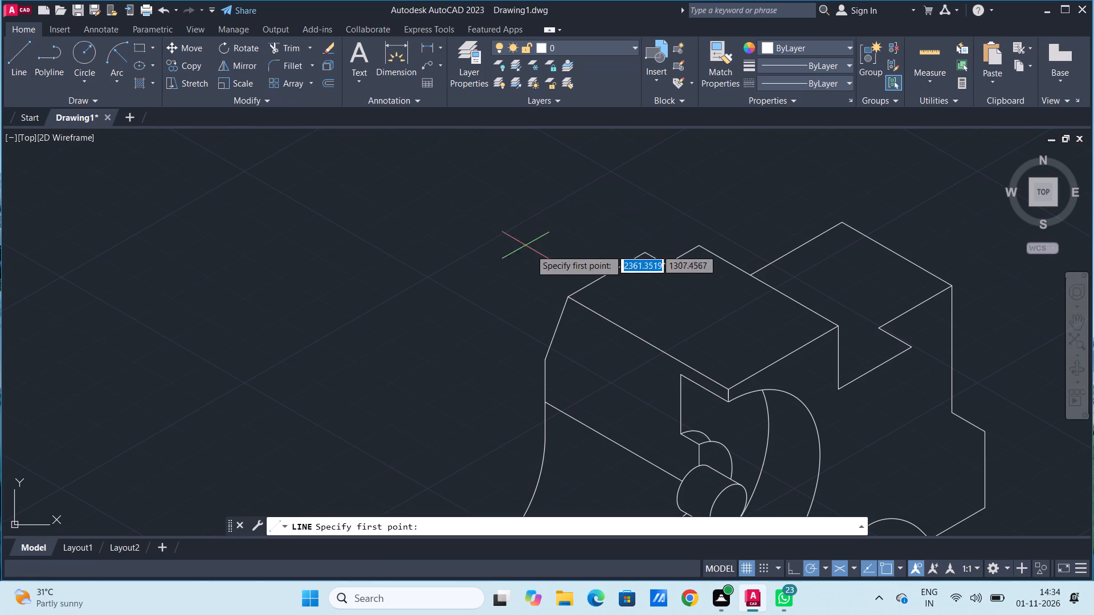
pyautogui.click(568, 298)
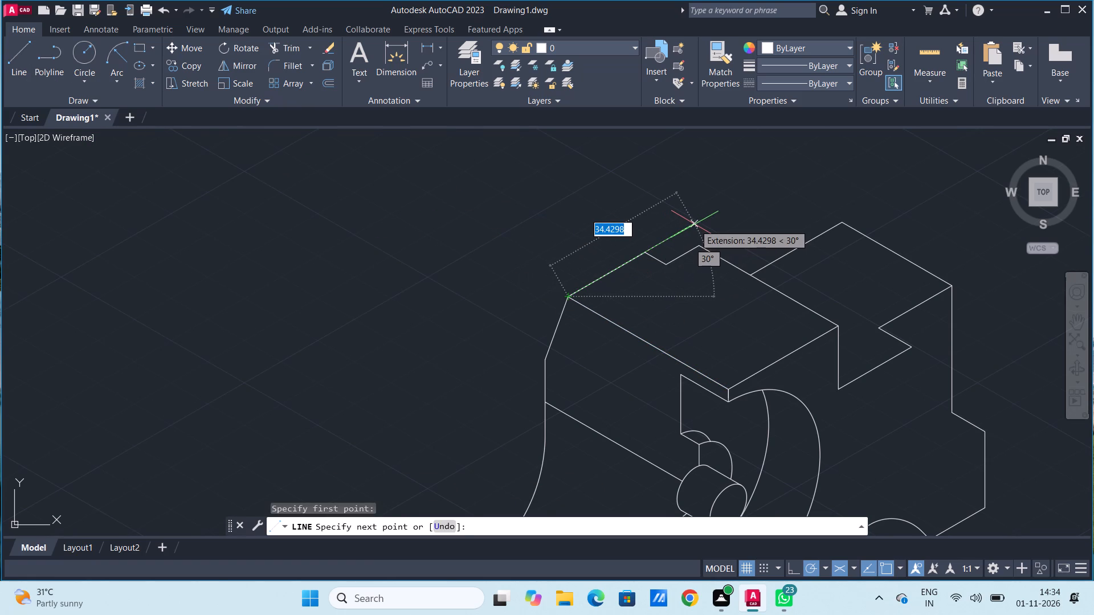
pyautogui.press('9')
pyautogui.press('Return')
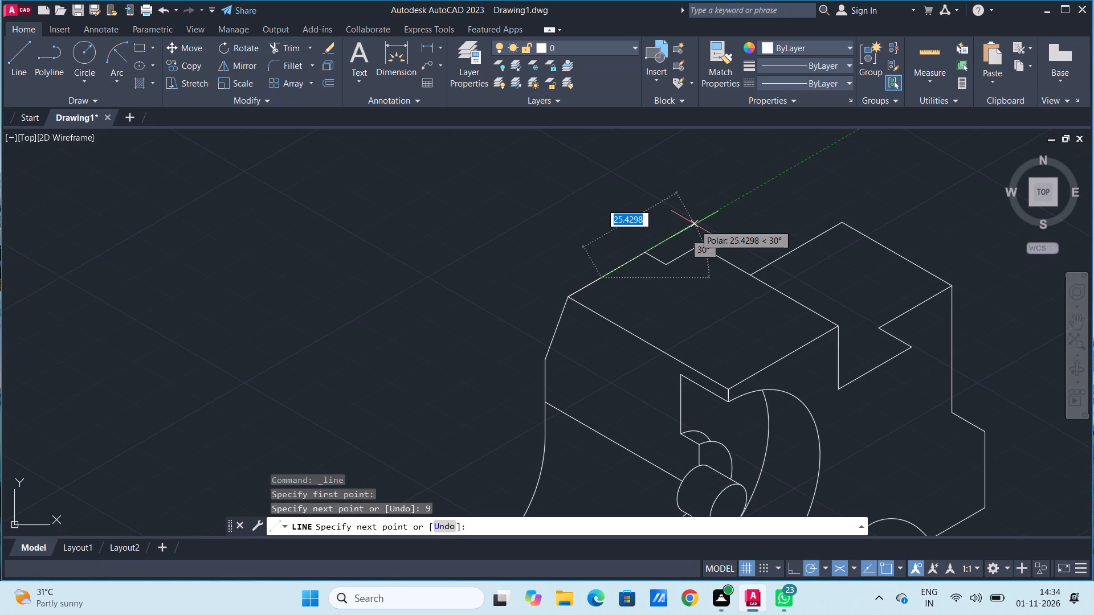
pyautogui.click(857, 423)
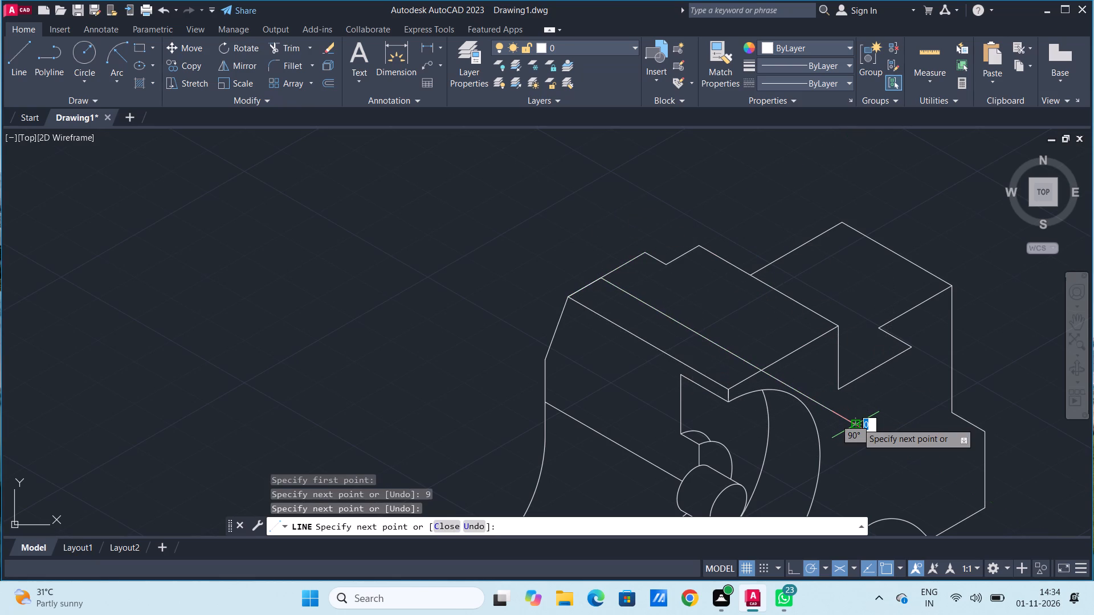
pyautogui.press('space')
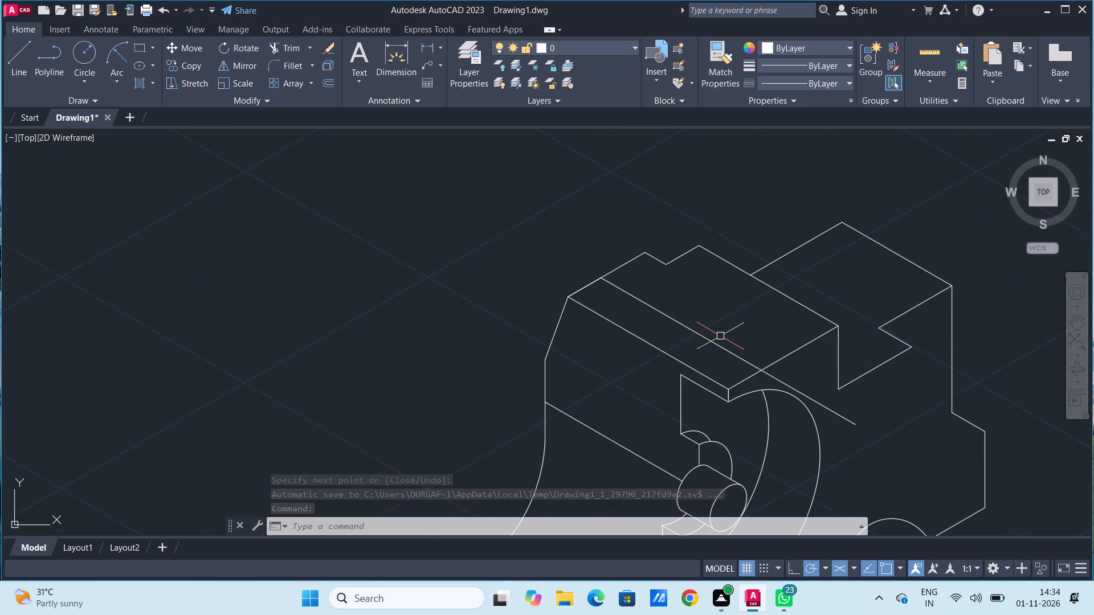
# Draw a 30-unit line at 150° from where the long construction line crosses the top face's opposite short edge.
pyautogui.click(19, 54)
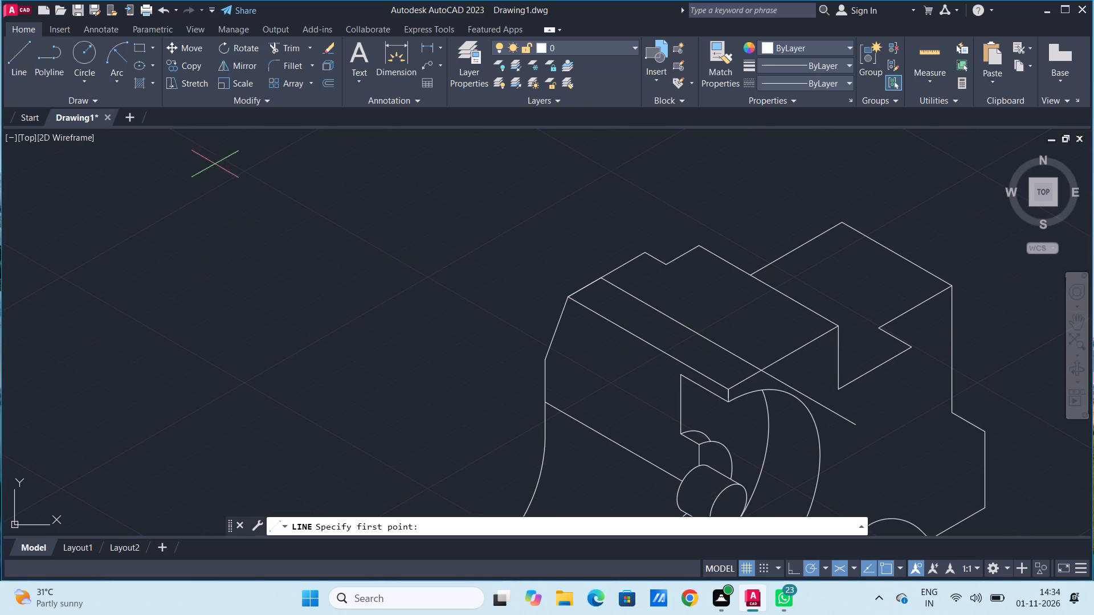
pyautogui.click(761, 371)
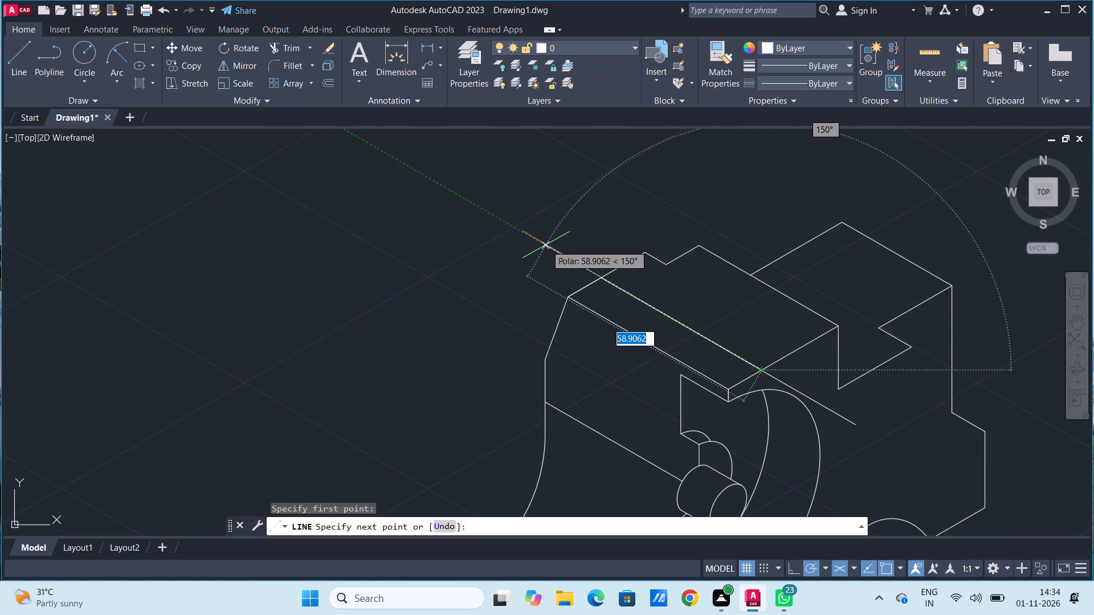
pyautogui.write('30')
pyautogui.press('Return')
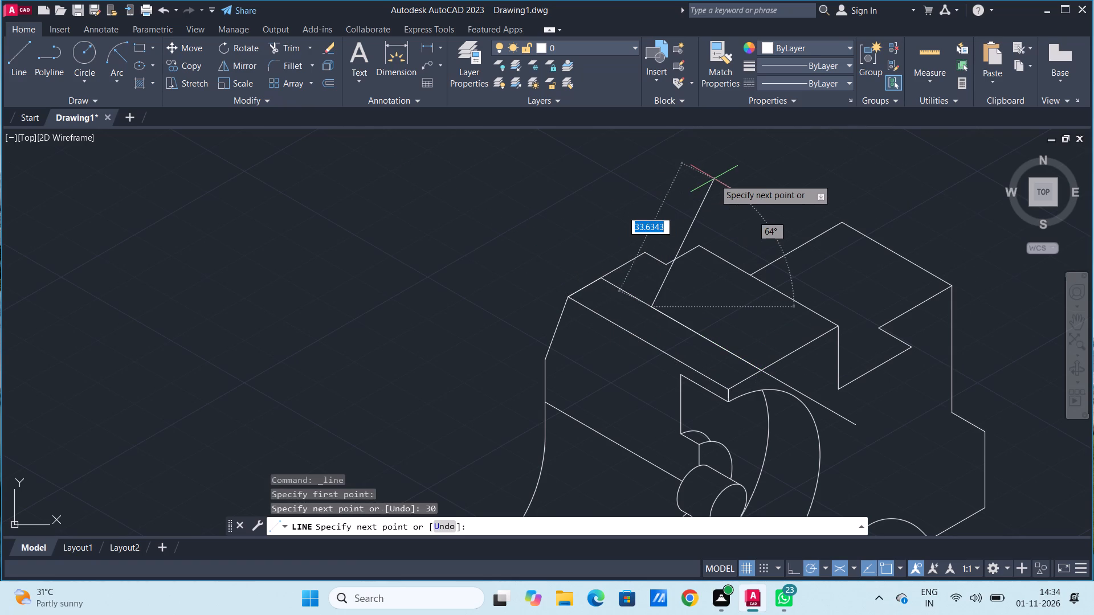
pyautogui.press('space')
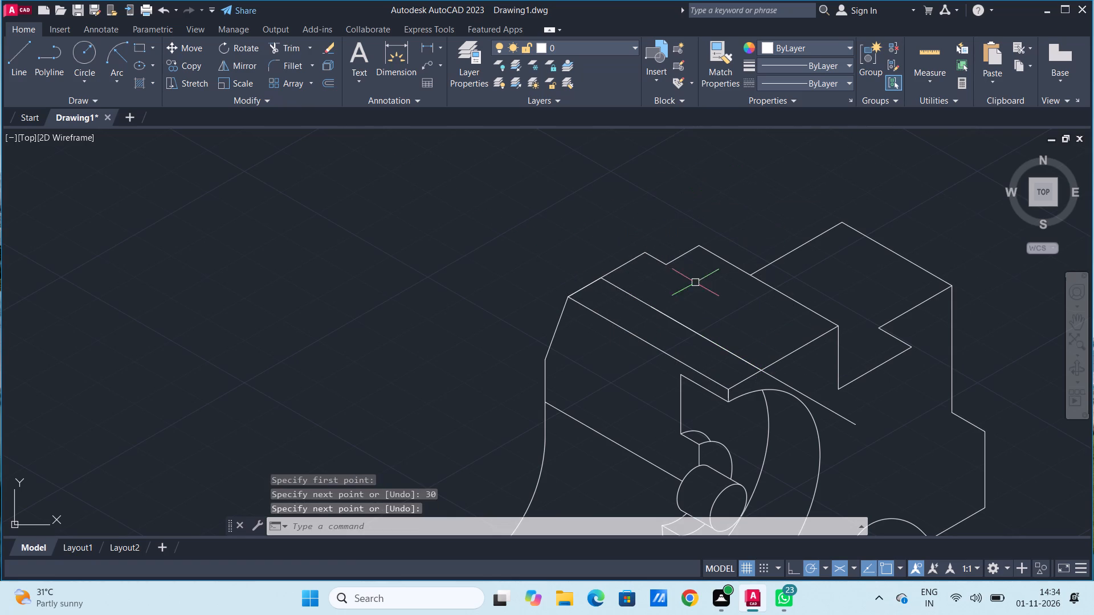
# Draw a radius 5 isocircle on the top face, centred at the end of the 30-unit line.
pyautogui.scroll(-1, 699, 319)
pyautogui.scroll(2, 699, 319)
pyautogui.scroll(2, 656, 268)
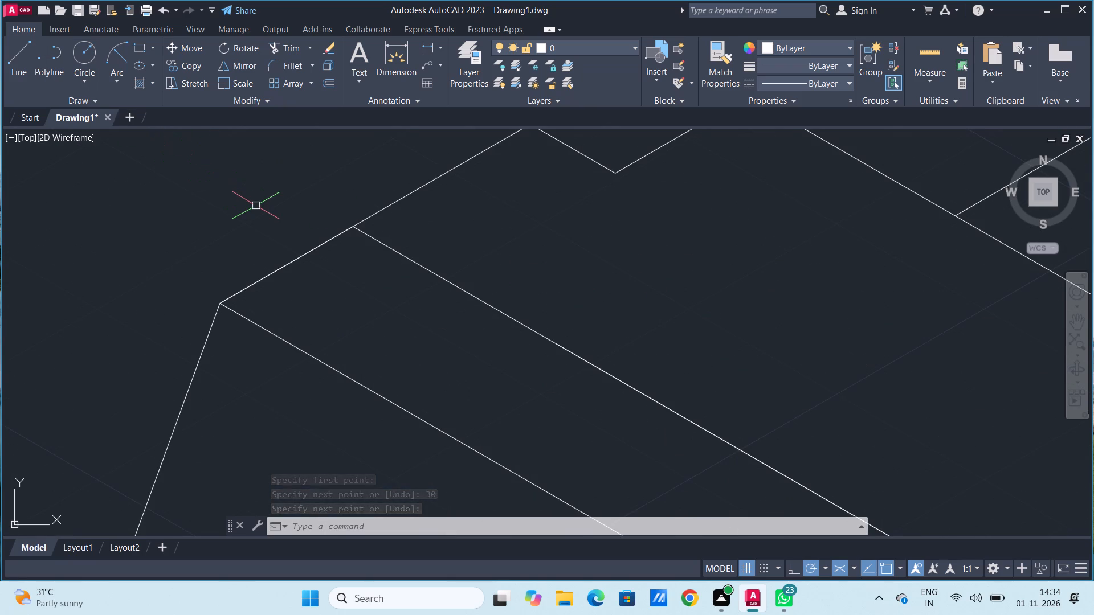
pyautogui.press('e')
pyautogui.write('ll')
pyautogui.press('Return')
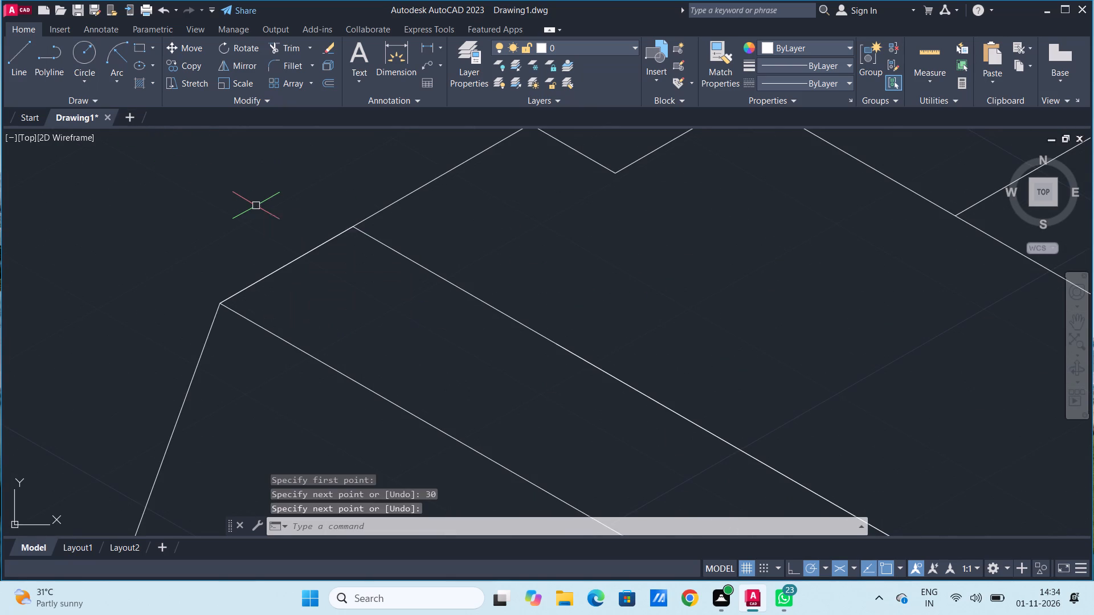
pyautogui.write('iso')
pyautogui.press('Return')
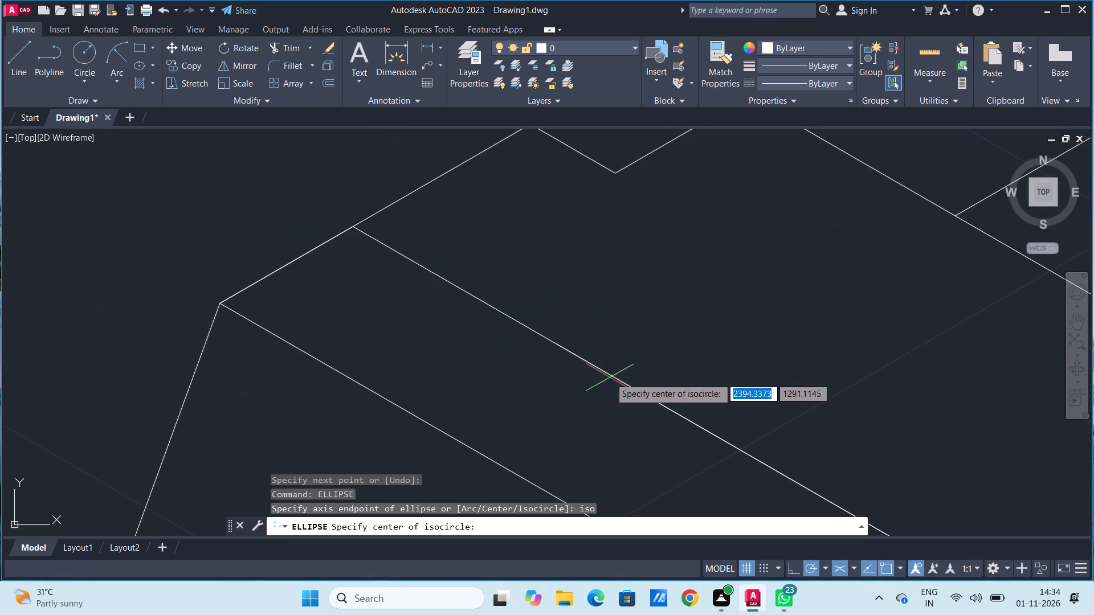
pyautogui.click(555, 345)
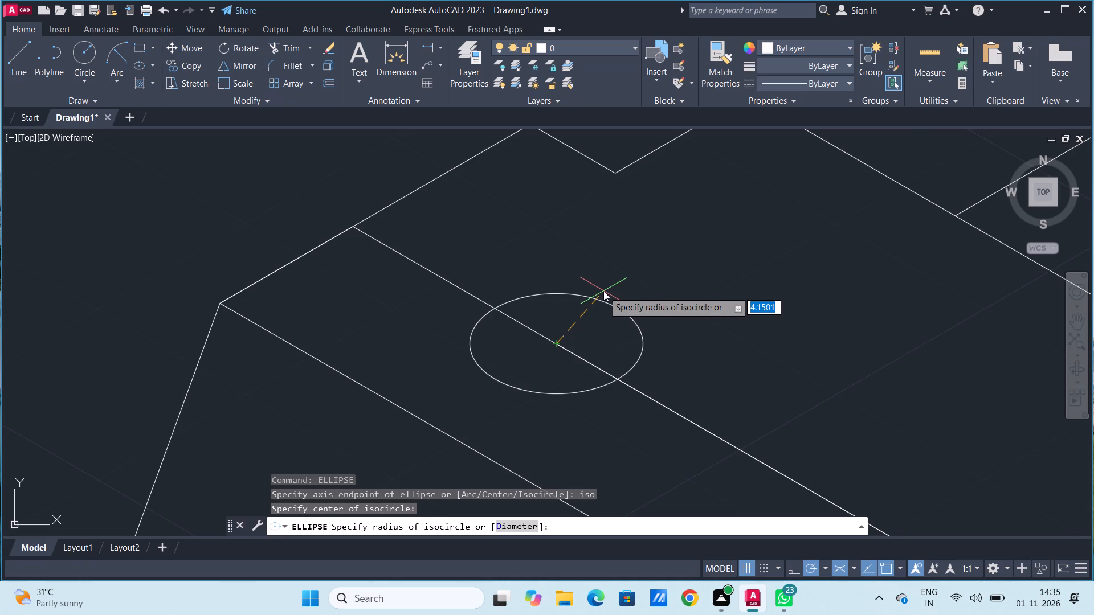
pyautogui.press('5')
pyautogui.press('Return')
pyautogui.scroll(-2, 601, 309)
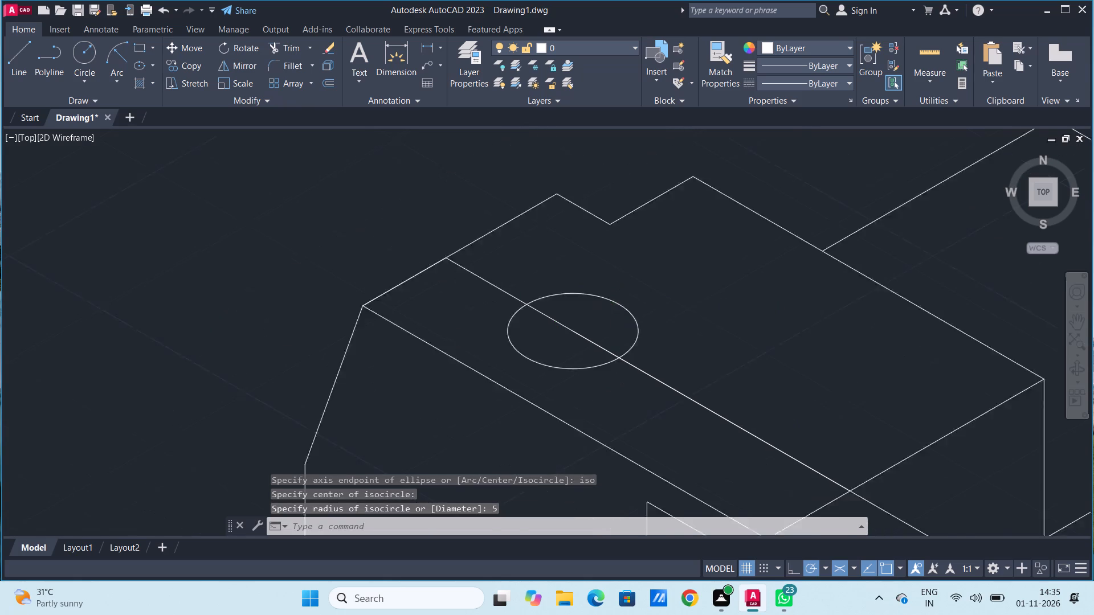
pyautogui.scroll(-1, 601, 309)
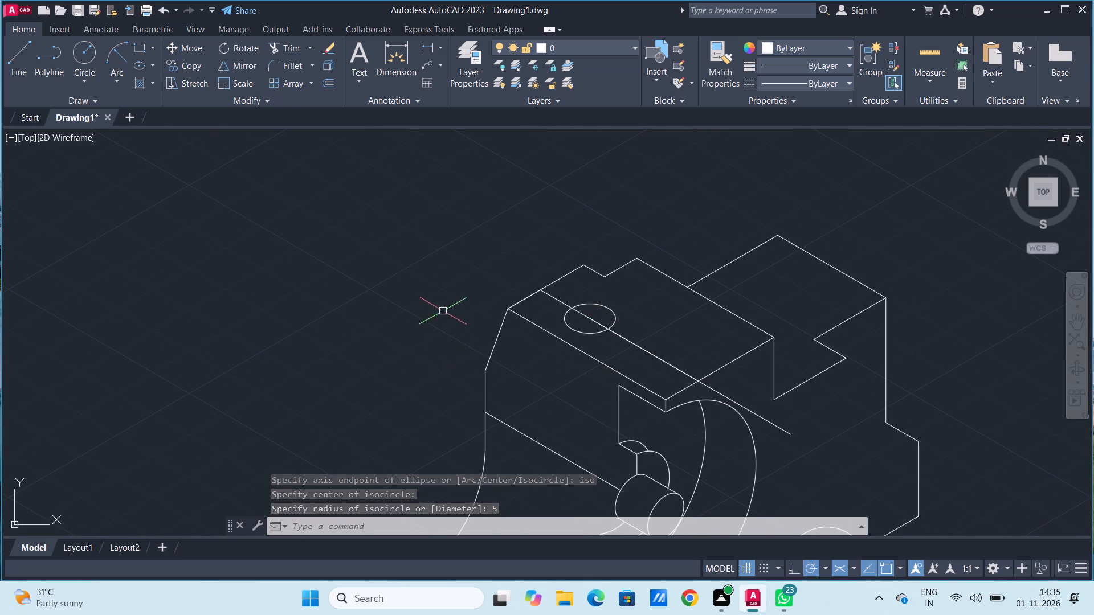
# Trim away the construction lines crossing the top face, including the pieces inside the radius 5 isocircle and beyond the face's short edge.
pyautogui.click(293, 45)
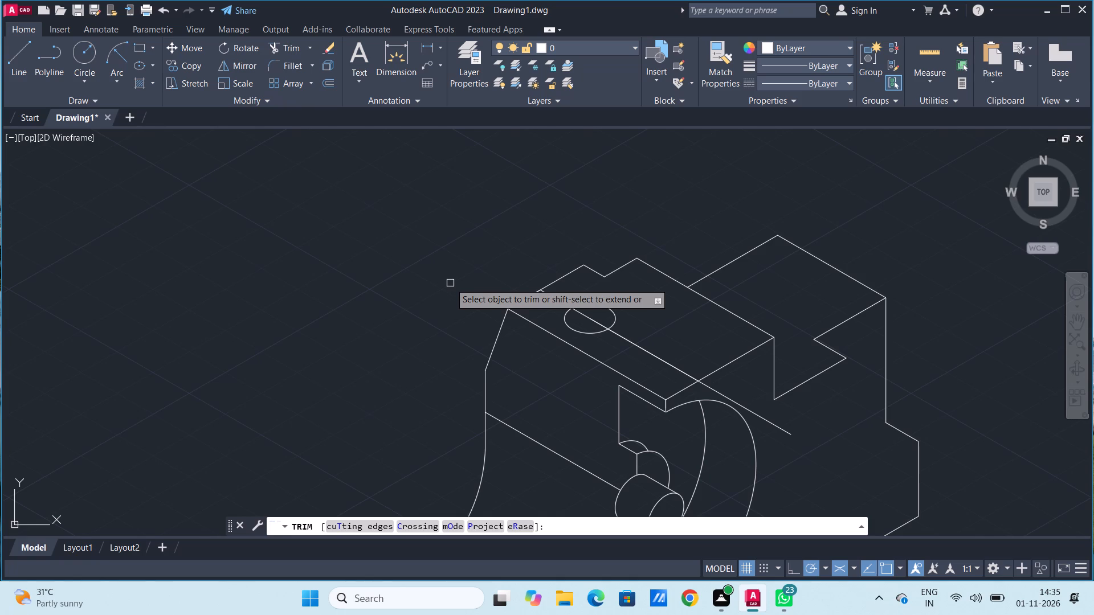
pyautogui.click(729, 399)
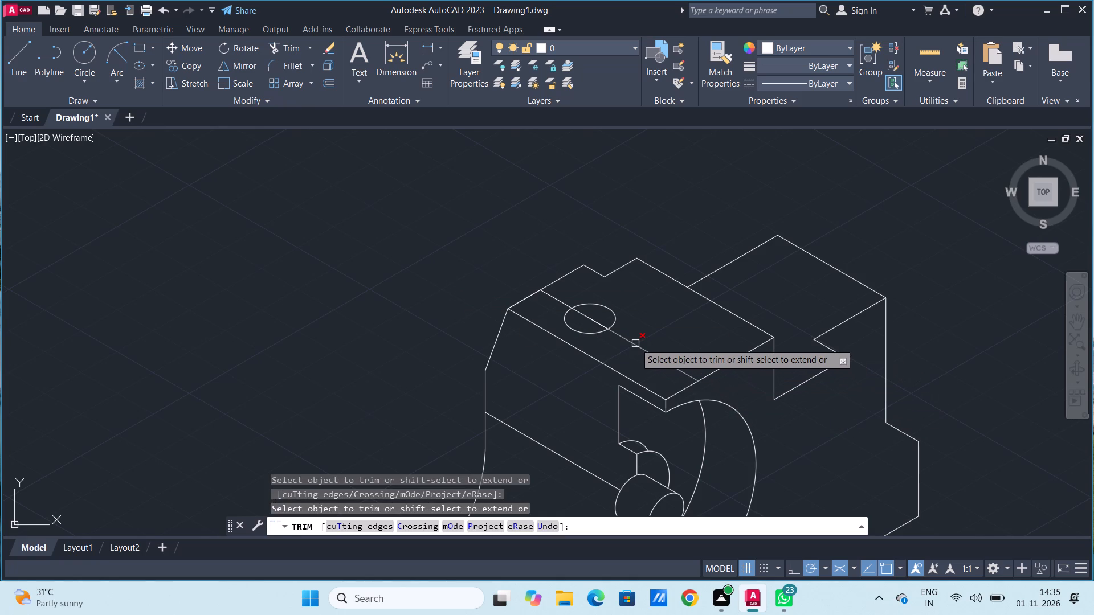
pyautogui.click(627, 341)
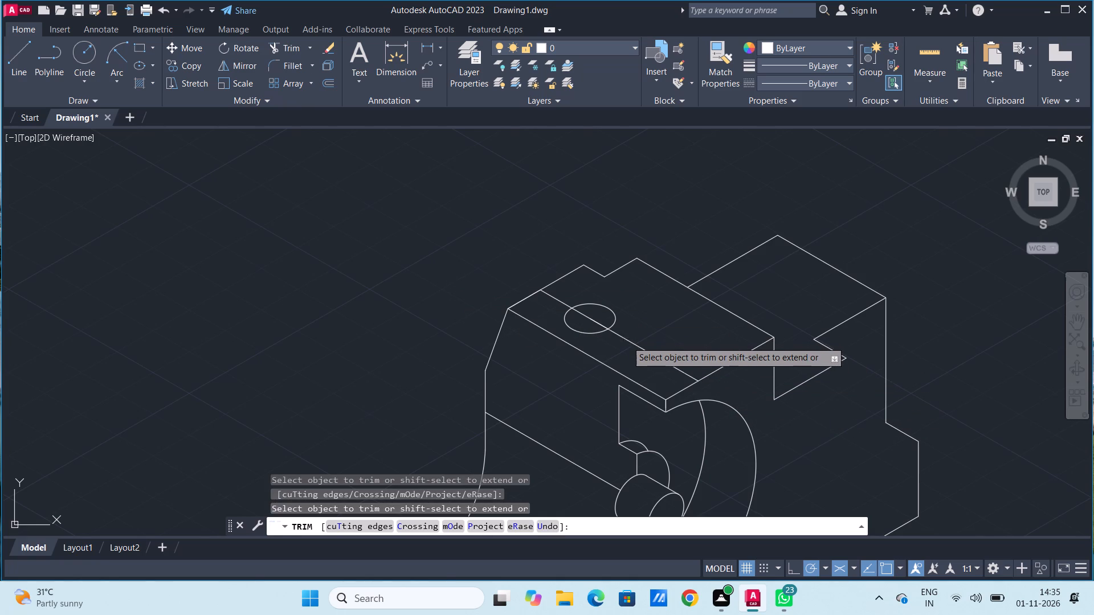
pyautogui.click(627, 341)
pyautogui.click(627, 340)
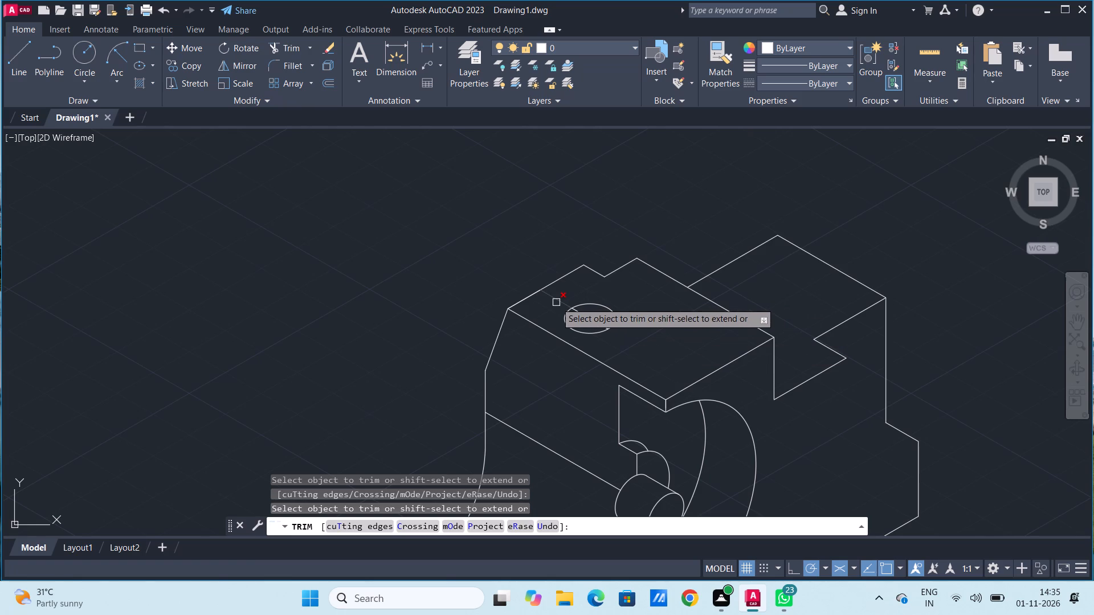
pyautogui.click(556, 302)
pyautogui.click(581, 318)
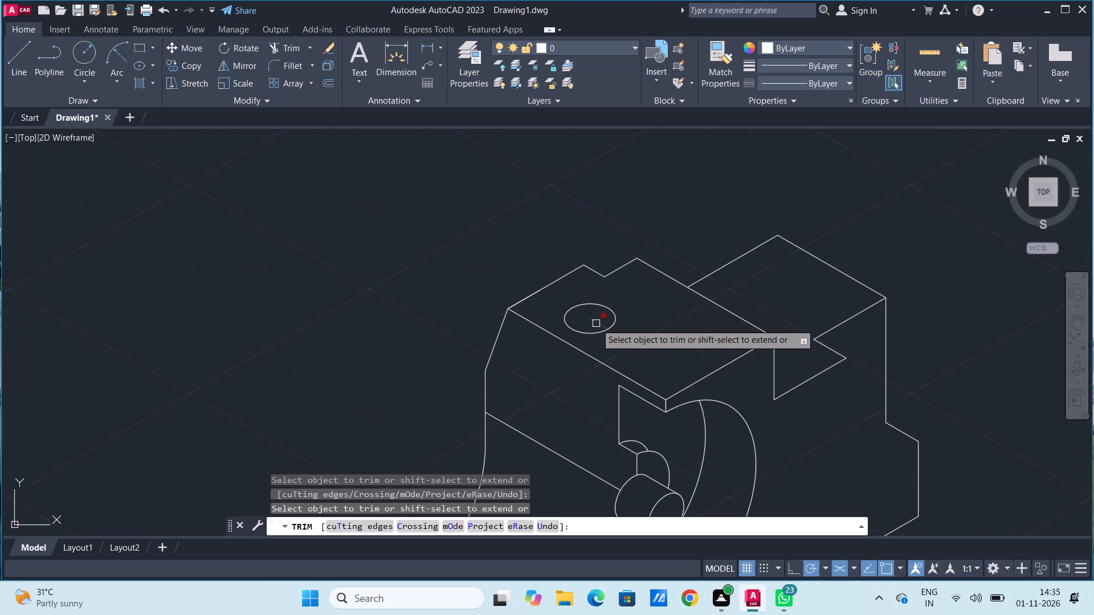
pyautogui.click(597, 323)
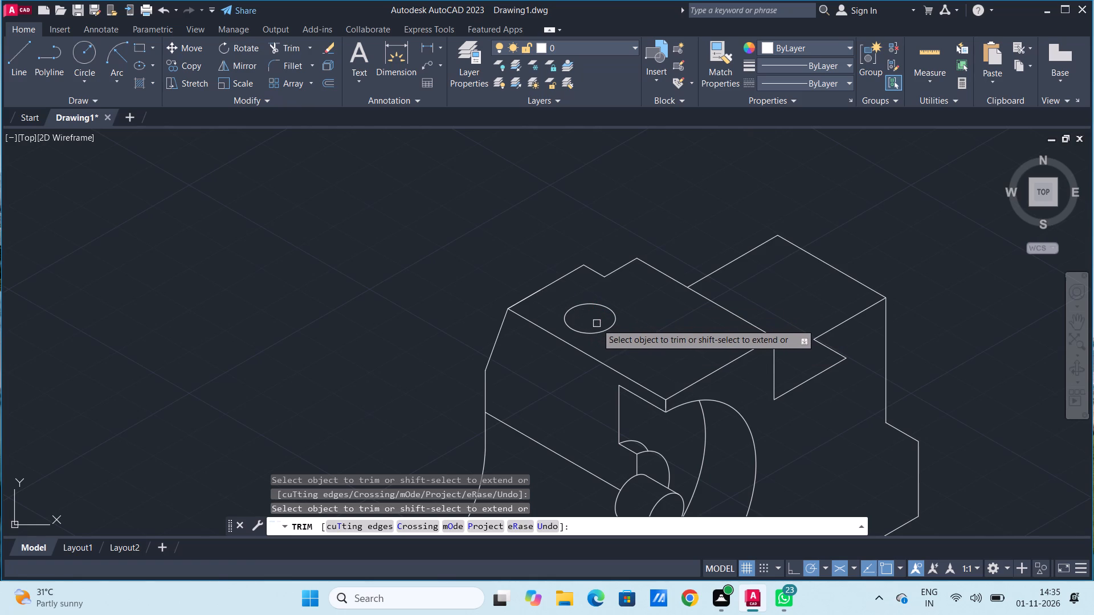
pyautogui.press('Escape')
pyautogui.press('Escape')
pyautogui.press('Escape')
pyautogui.press('Escape')
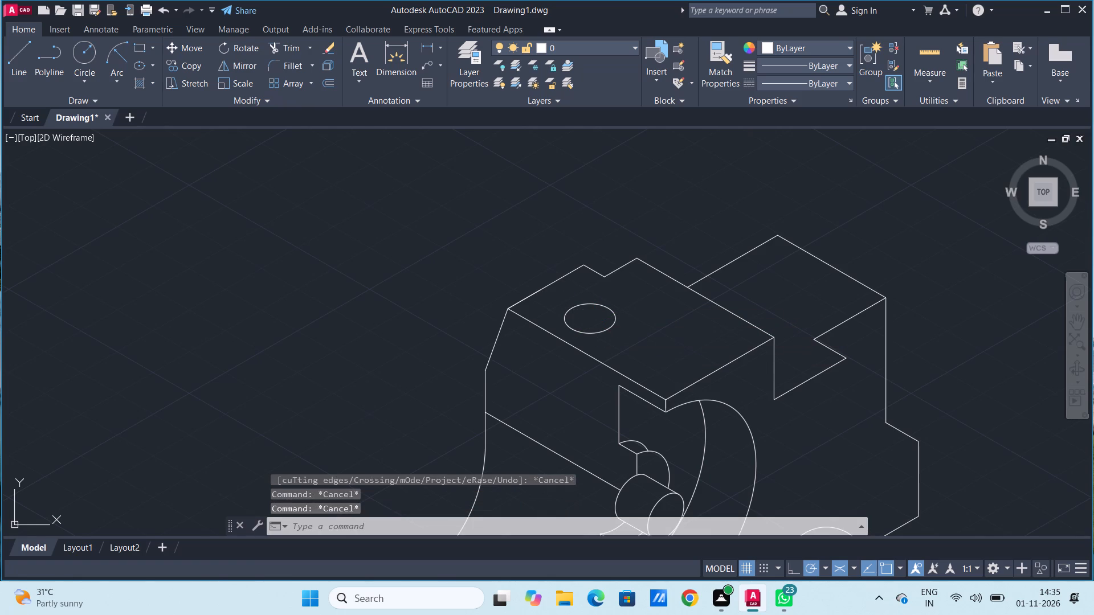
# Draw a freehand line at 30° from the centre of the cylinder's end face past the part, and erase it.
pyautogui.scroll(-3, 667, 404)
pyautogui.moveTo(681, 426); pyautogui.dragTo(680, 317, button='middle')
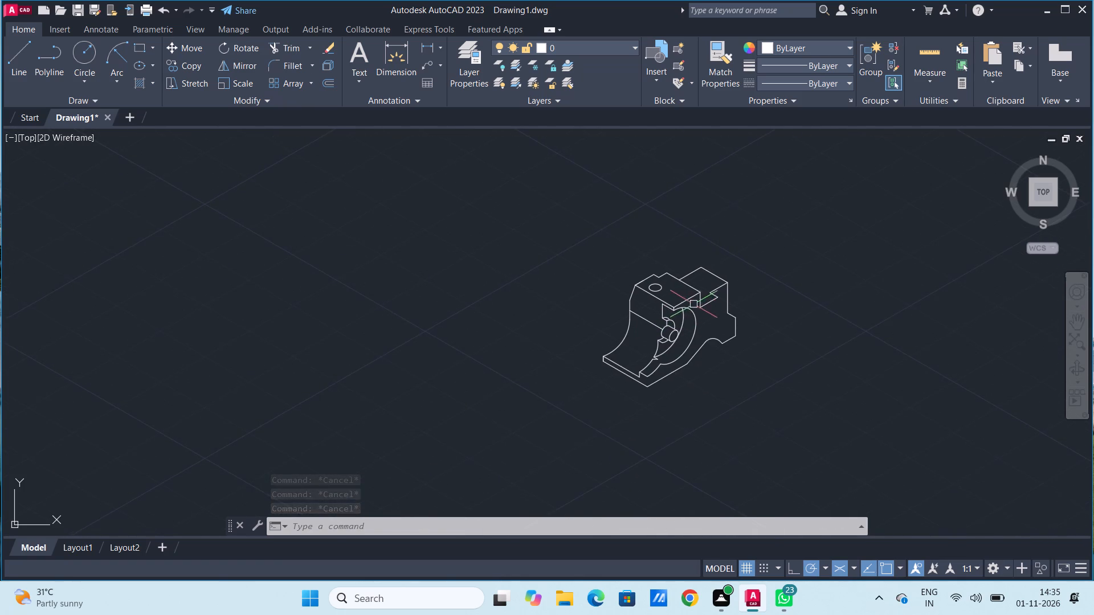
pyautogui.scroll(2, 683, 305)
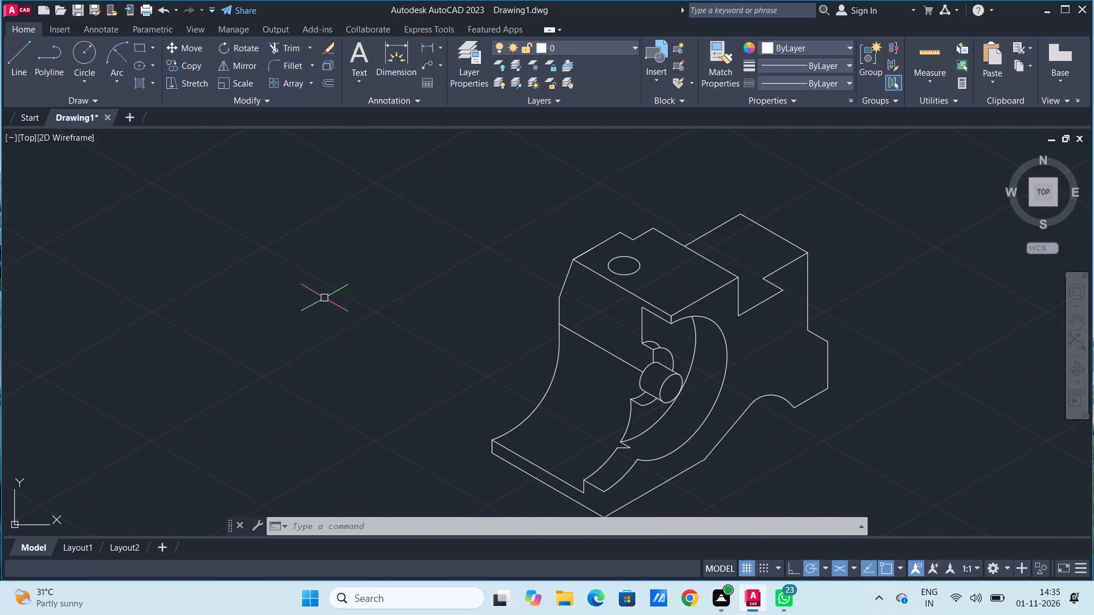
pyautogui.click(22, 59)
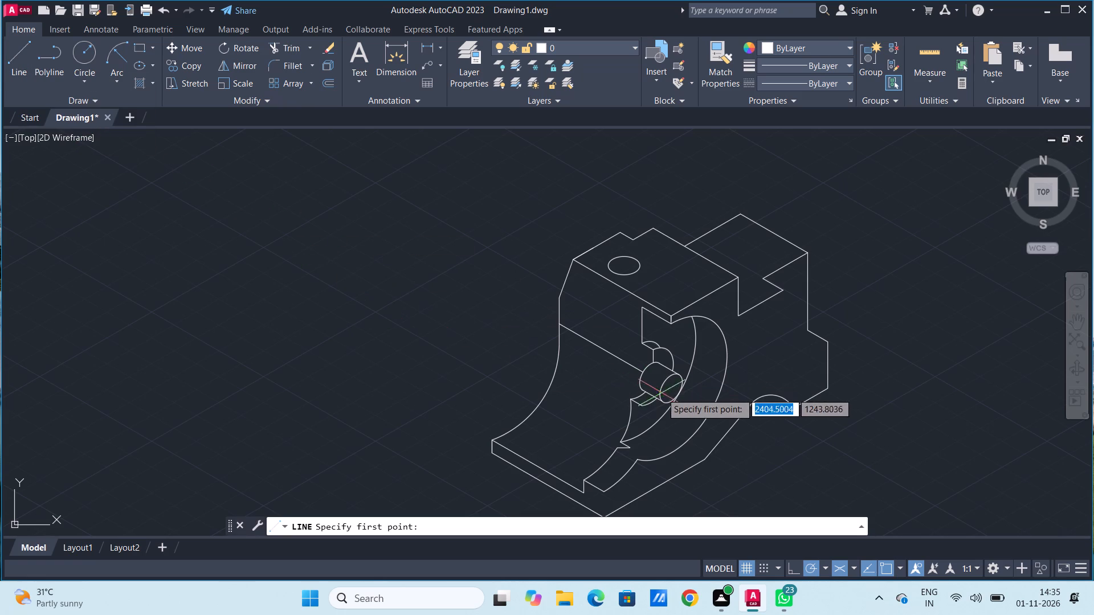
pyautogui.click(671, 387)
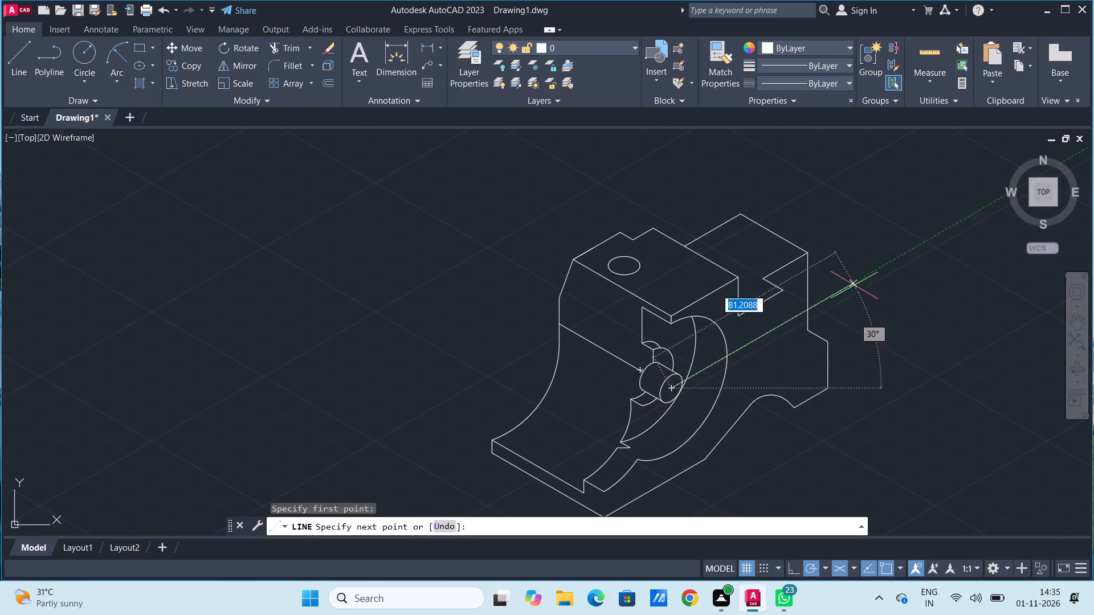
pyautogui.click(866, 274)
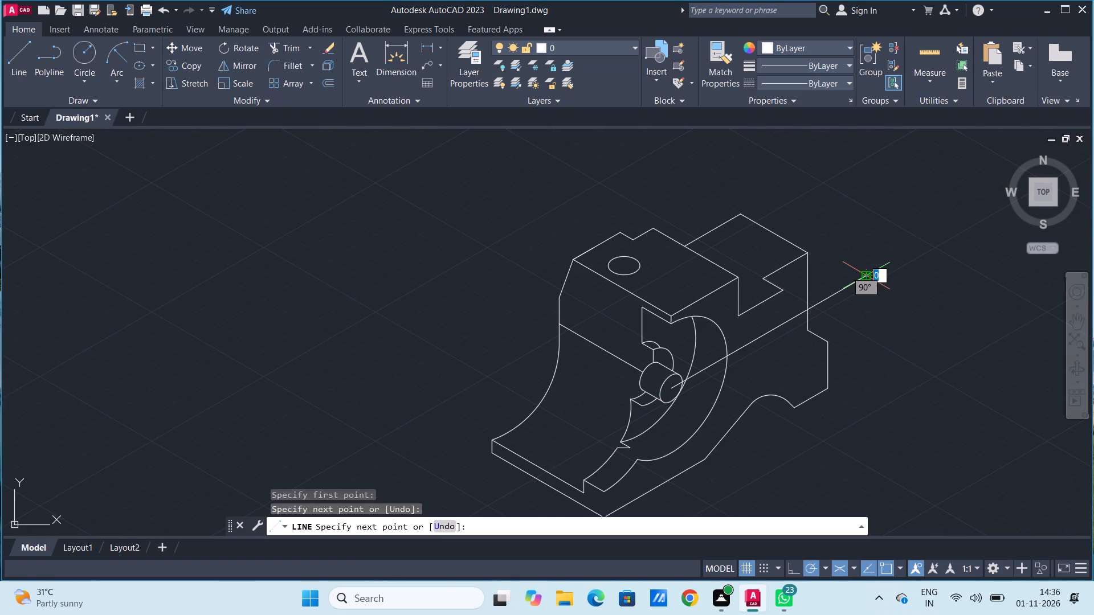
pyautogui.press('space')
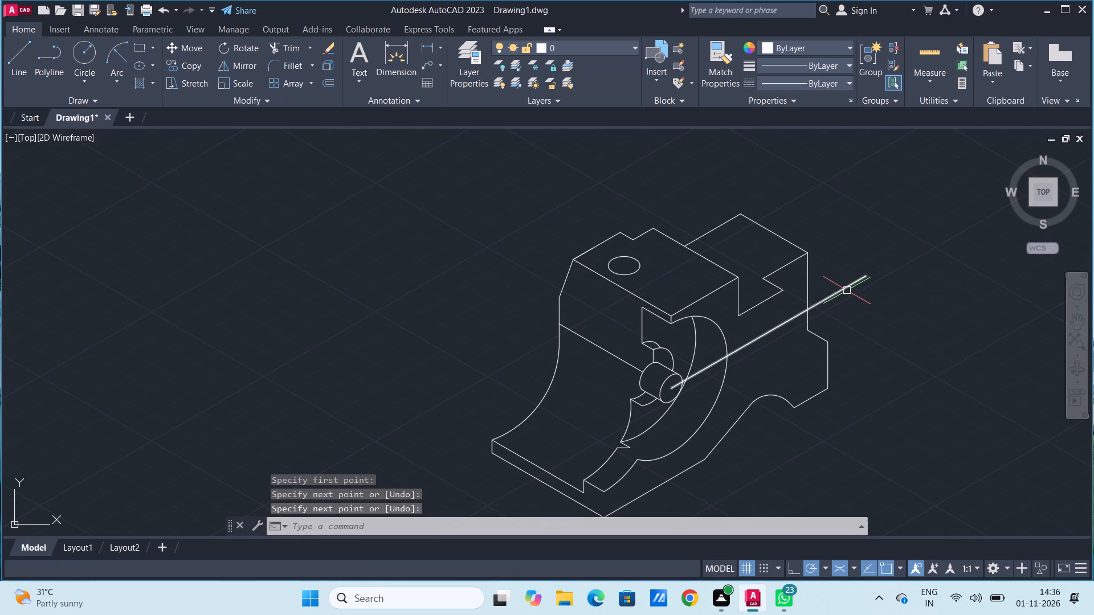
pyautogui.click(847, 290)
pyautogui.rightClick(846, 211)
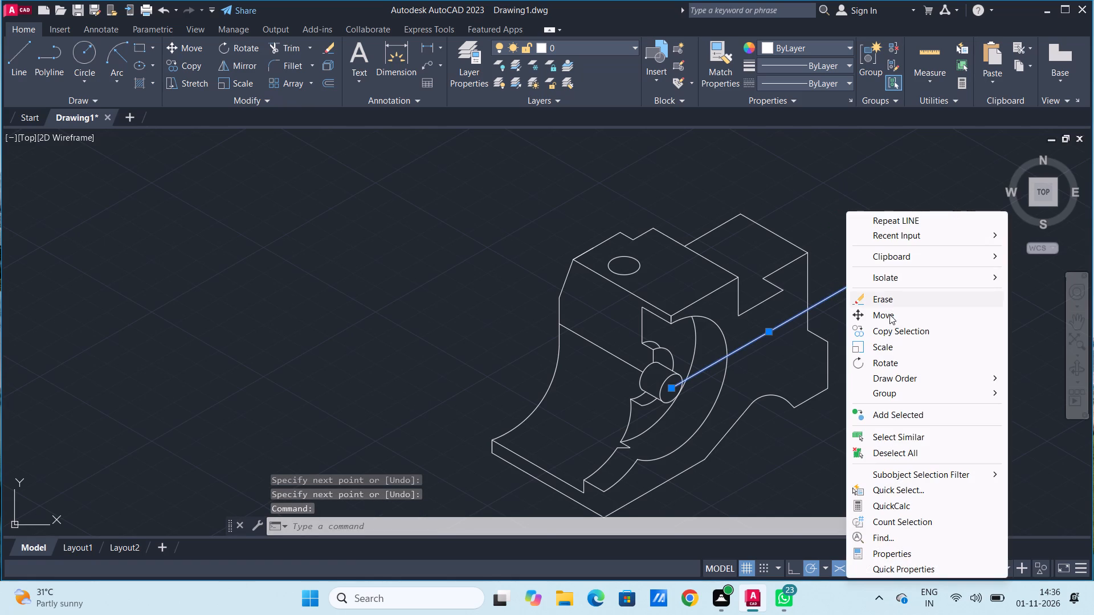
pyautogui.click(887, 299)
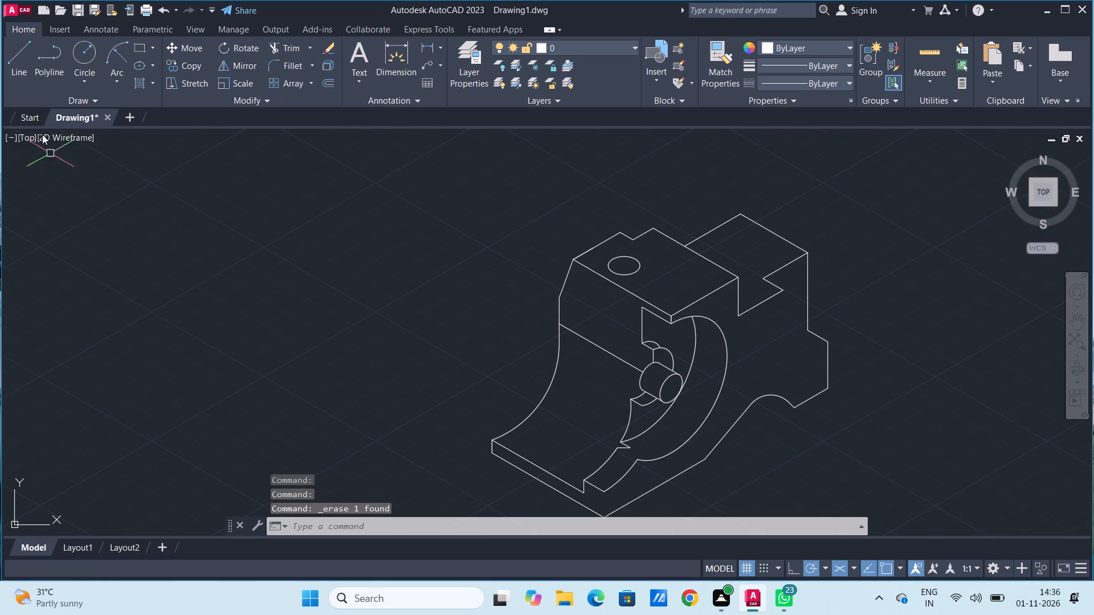
# Draw a 100-unit construction line at 30° from the centre of the cylinder's end face.
pyautogui.click(18, 67)
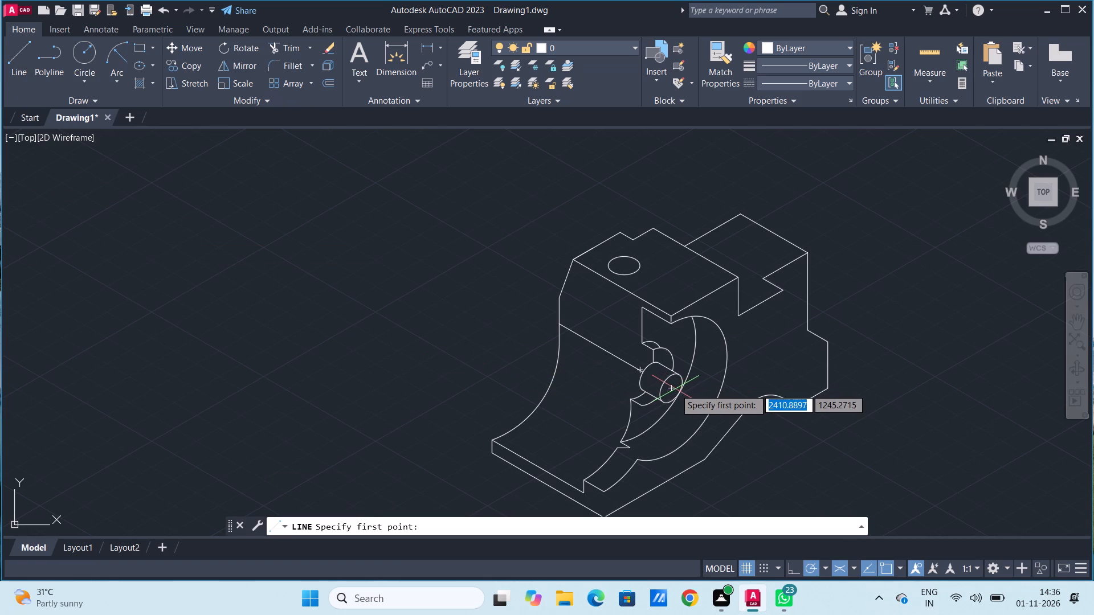
pyautogui.click(672, 389)
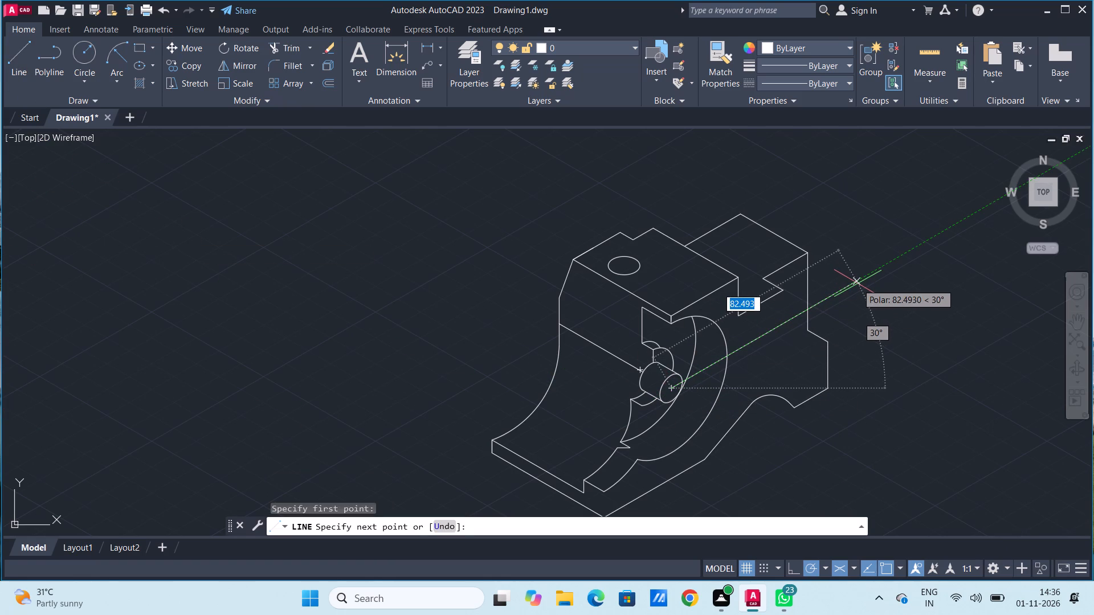
pyautogui.write('100')
pyautogui.press('Return')
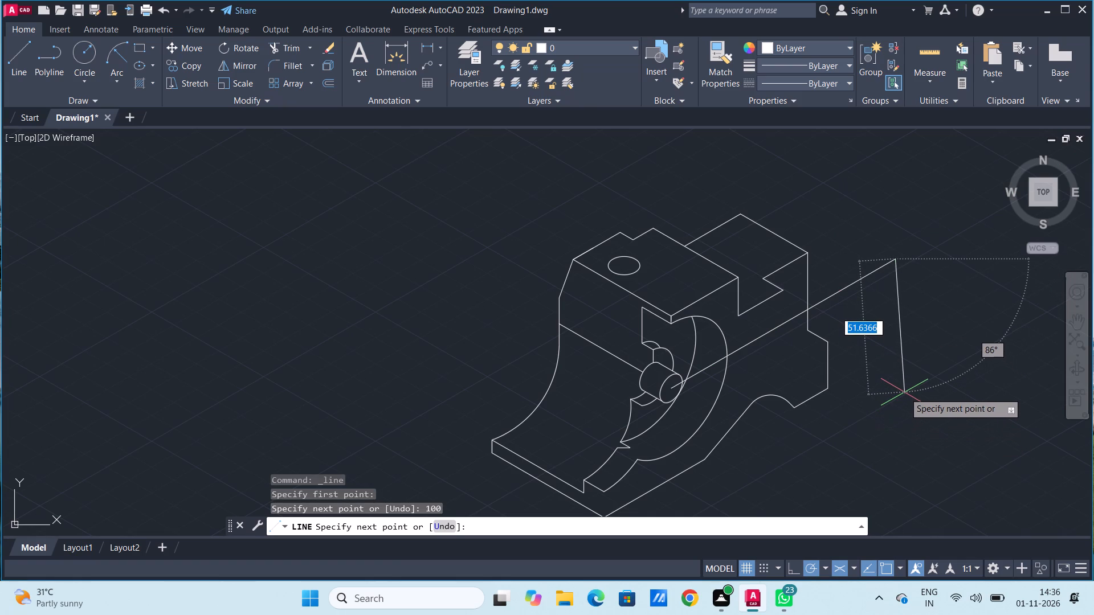
pyautogui.press('Escape')
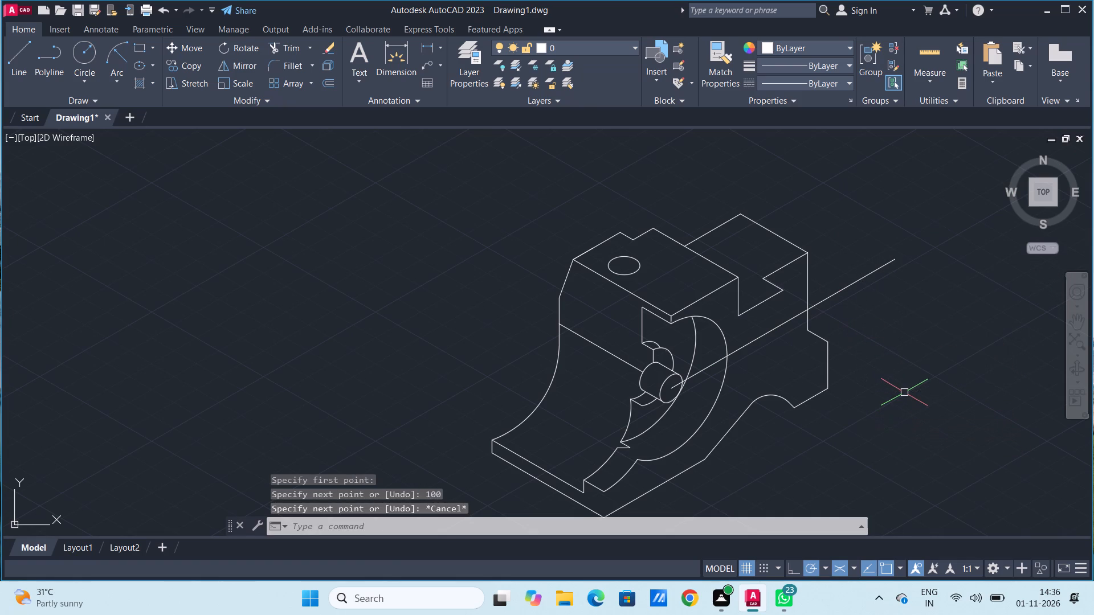
# Draw a vertical line up from the bottom end of the part's outermost vertical edge, past the 100-unit construction line.
pyautogui.click(23, 64)
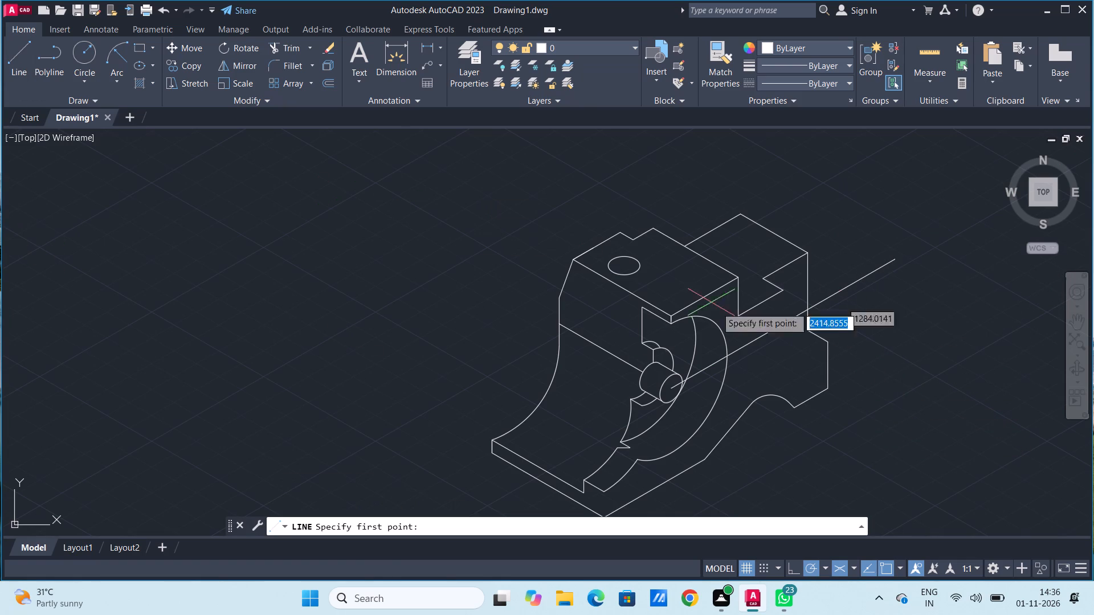
pyautogui.click(827, 389)
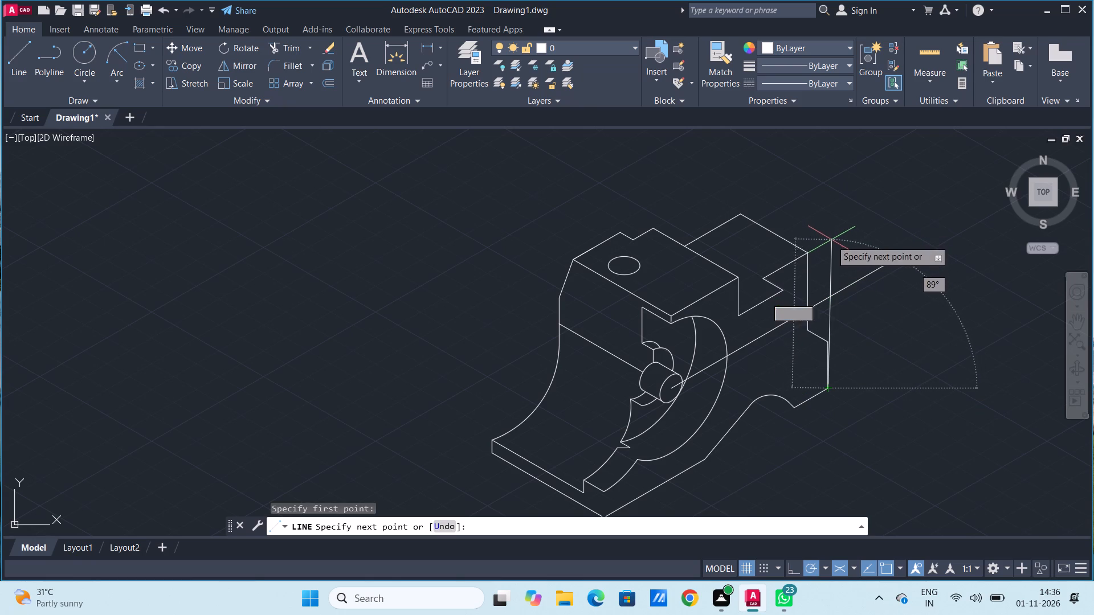
pyautogui.click(828, 243)
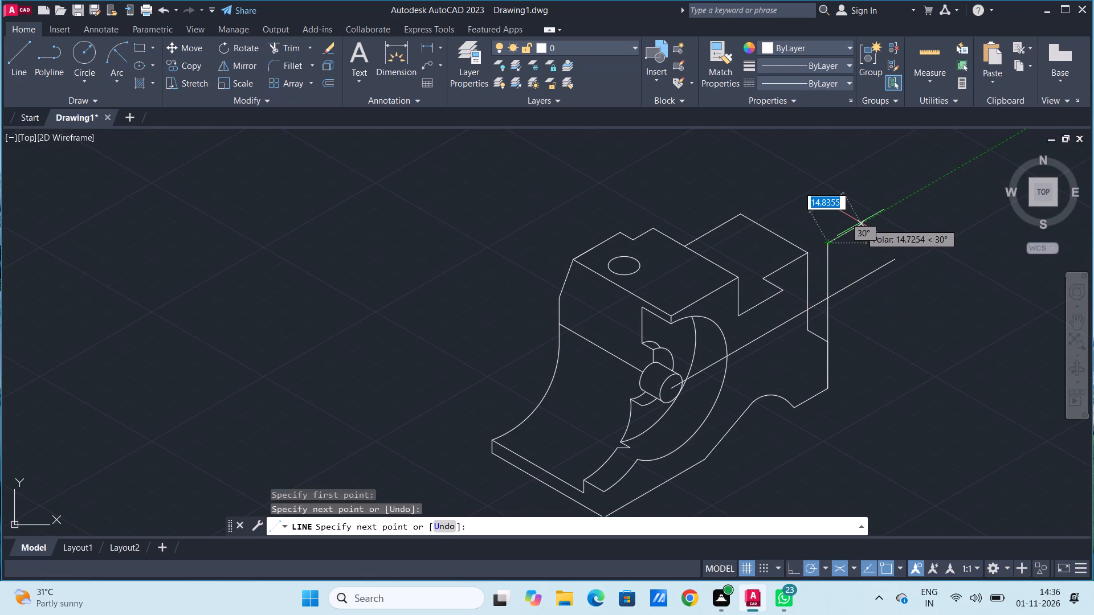
pyautogui.press('space')
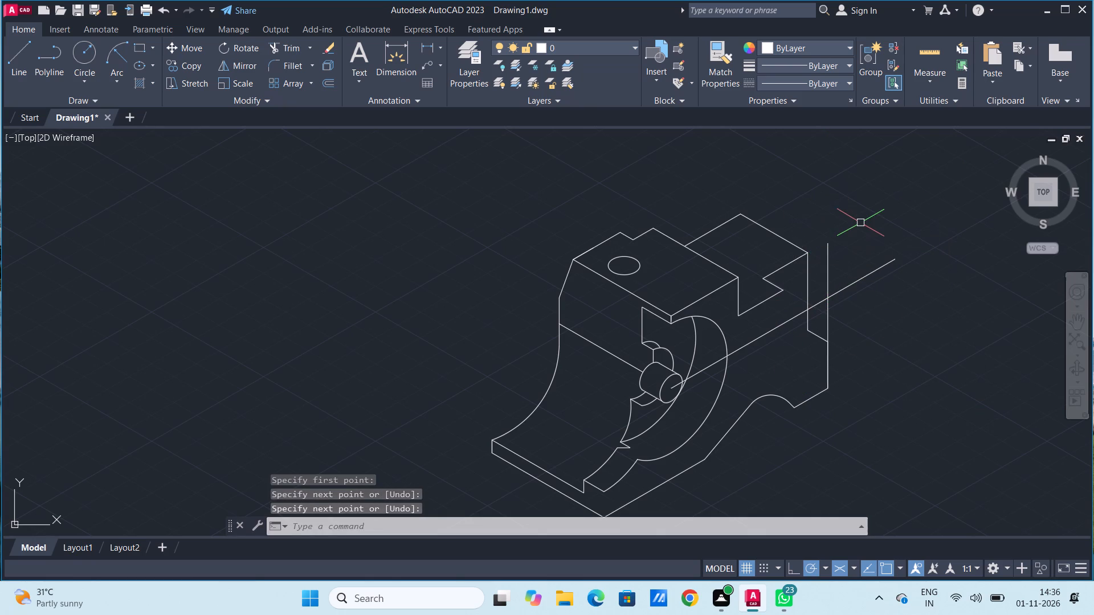
# Trim the ends of the vertical line and the 100-unit construction line beyond their intersection.
pyautogui.click(295, 52)
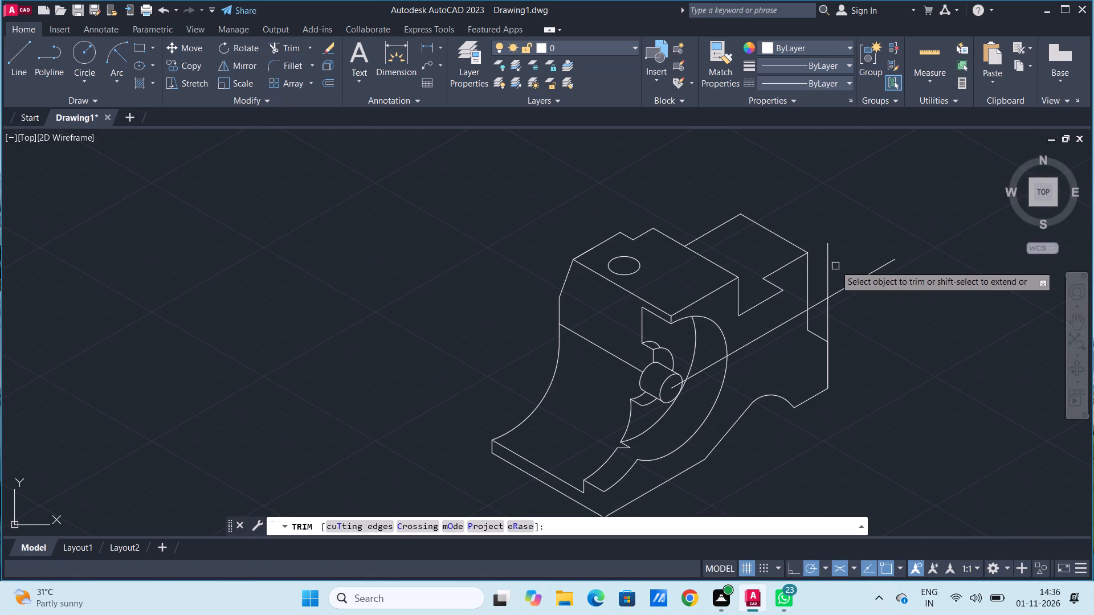
pyautogui.click(830, 264)
pyautogui.click(850, 289)
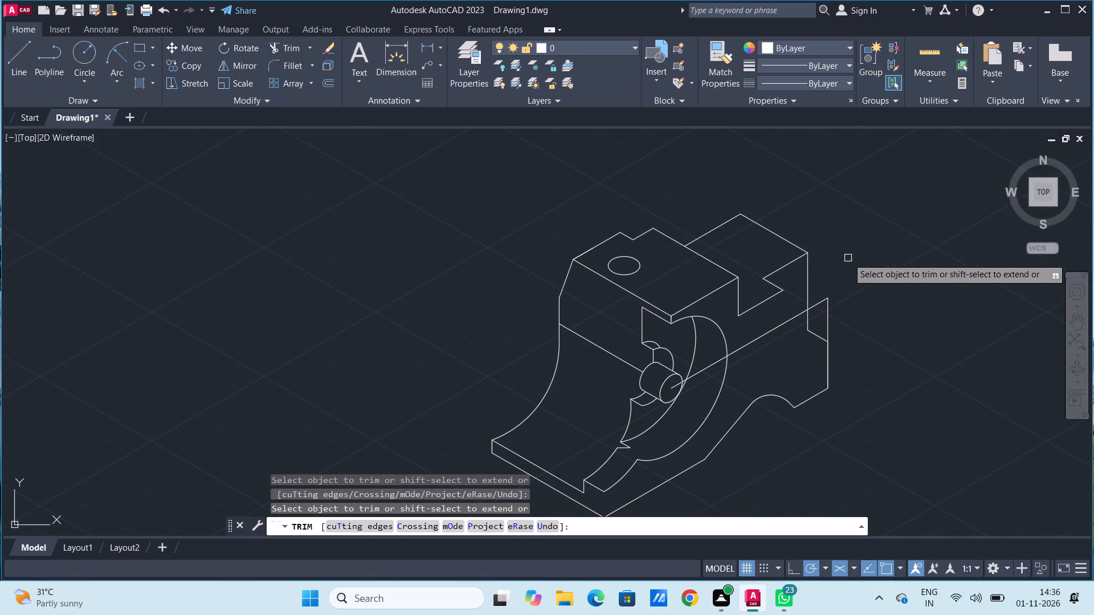
pyautogui.press('space')
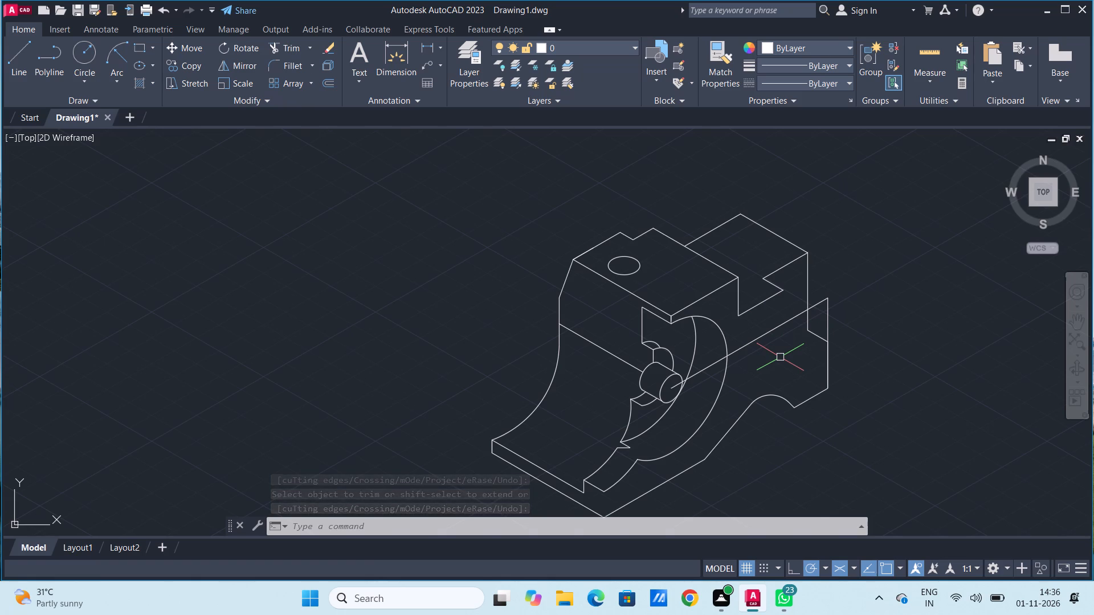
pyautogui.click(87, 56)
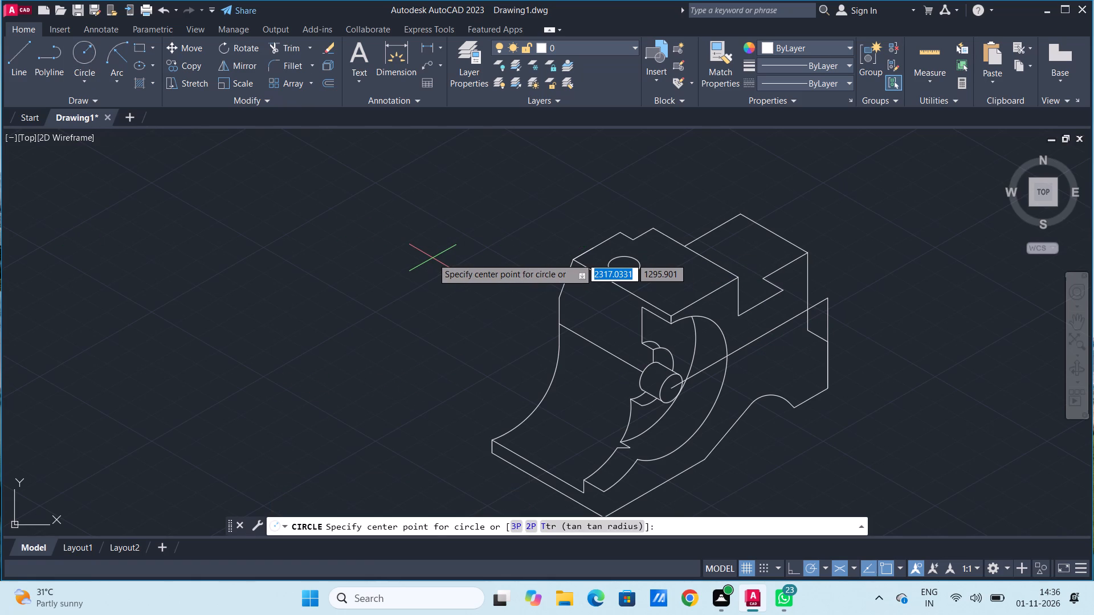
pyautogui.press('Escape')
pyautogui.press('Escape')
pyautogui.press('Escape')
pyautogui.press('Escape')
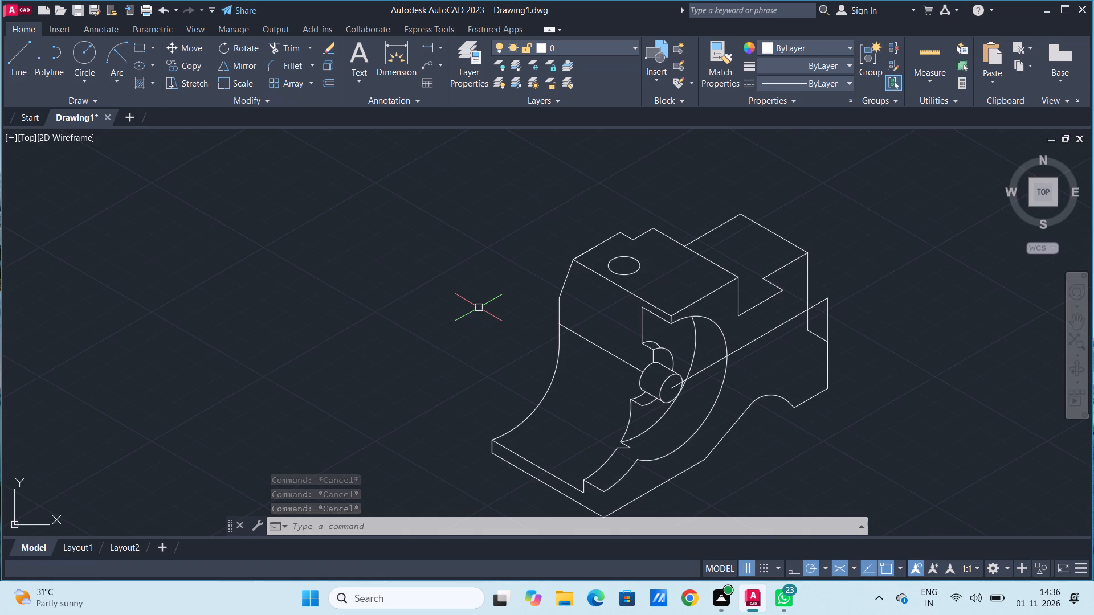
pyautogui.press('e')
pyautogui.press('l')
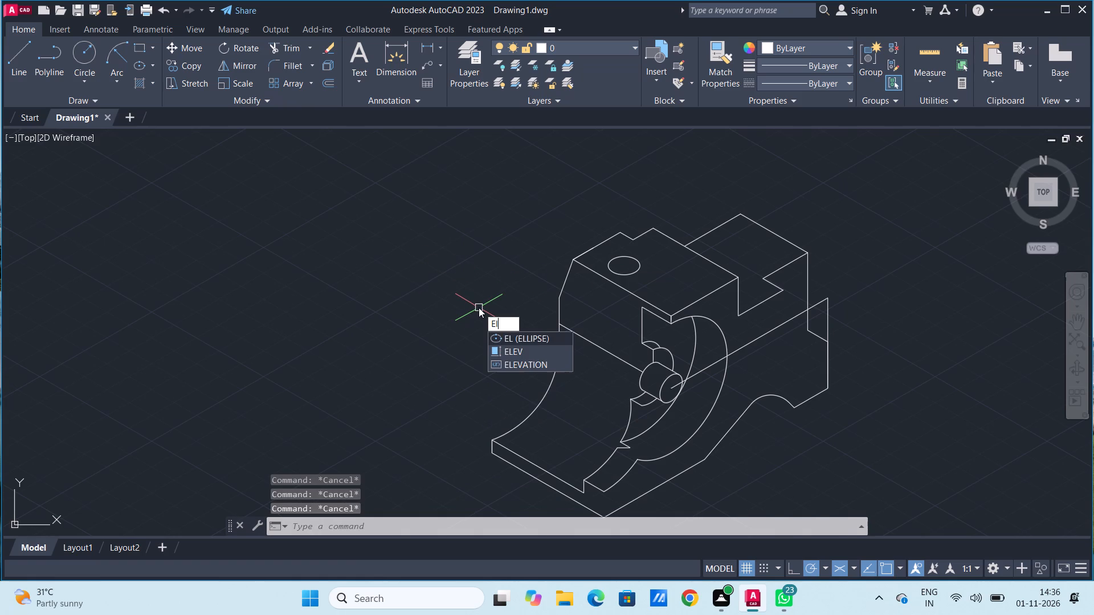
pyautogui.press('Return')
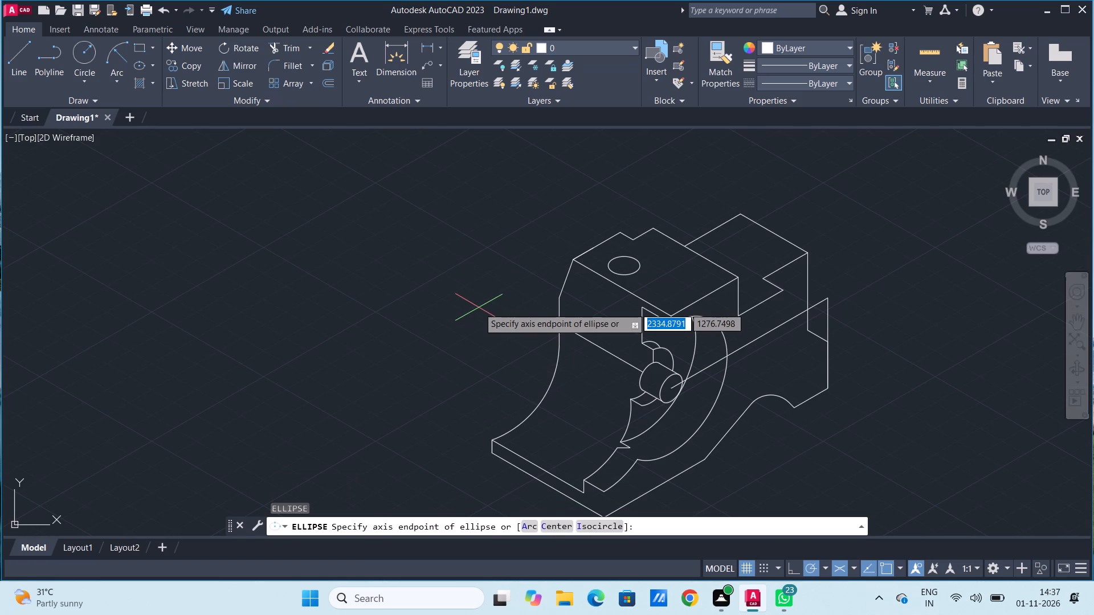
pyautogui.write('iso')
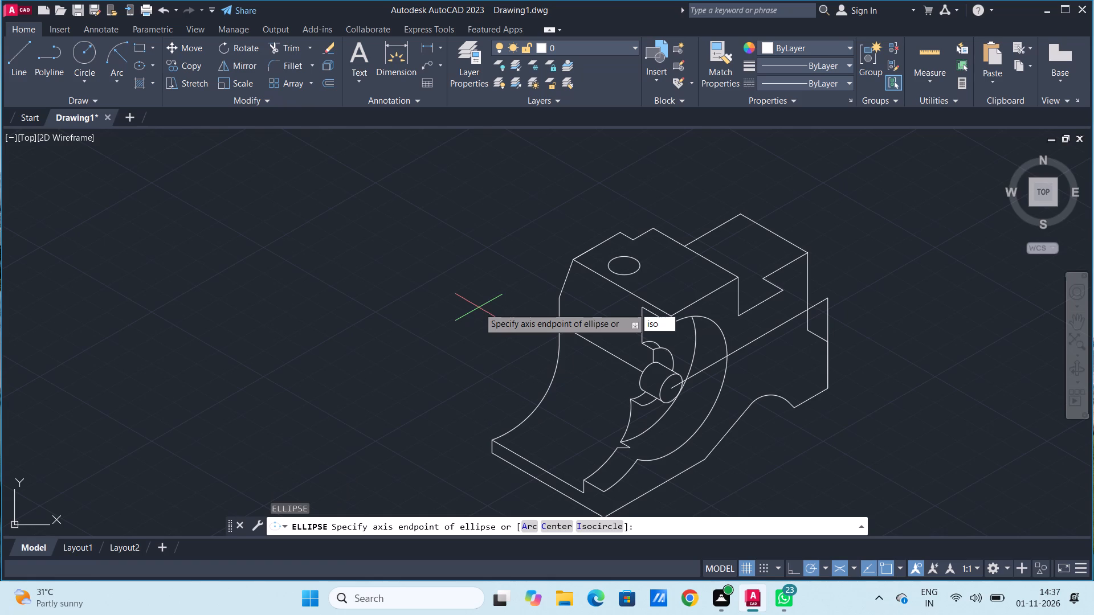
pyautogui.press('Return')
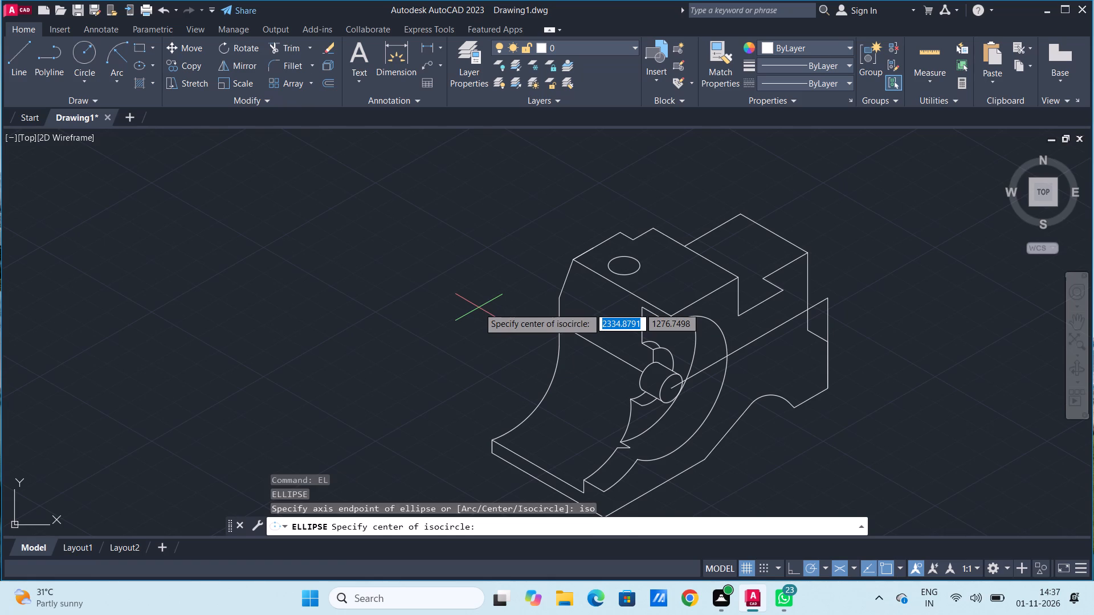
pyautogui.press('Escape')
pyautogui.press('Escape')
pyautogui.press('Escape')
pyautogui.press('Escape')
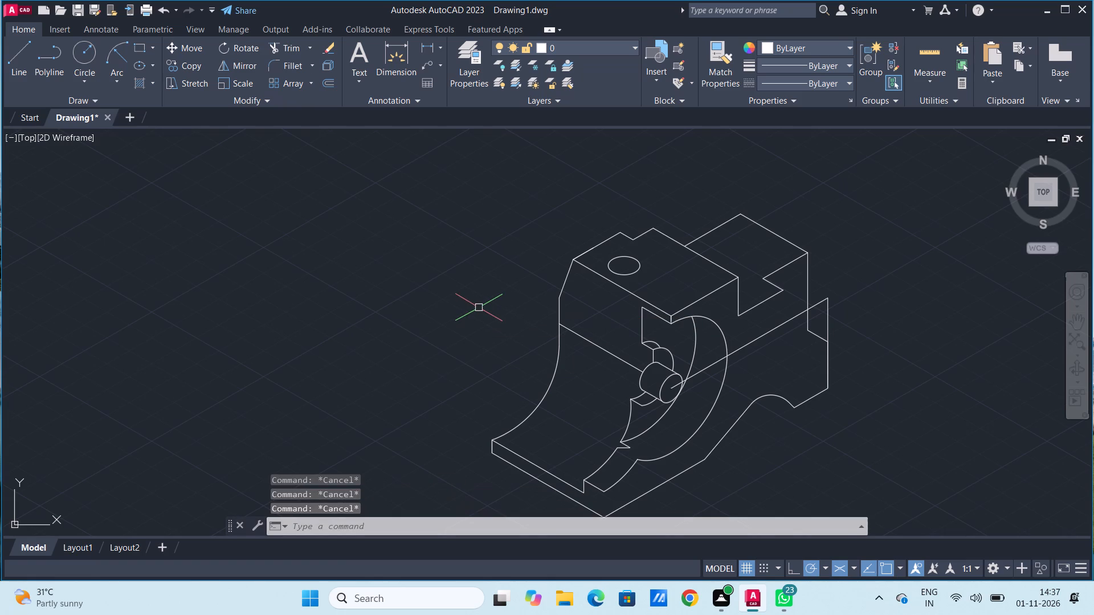
# Switch the isometric drafting plane to Isoplane Right.
pyautogui.click(851, 569)
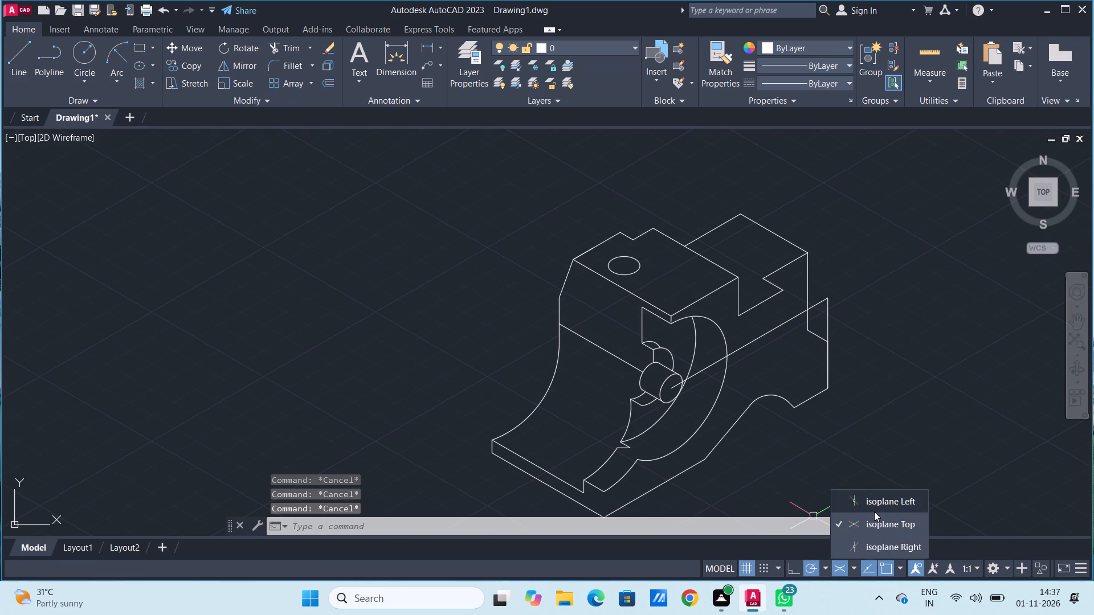
pyautogui.click(888, 544)
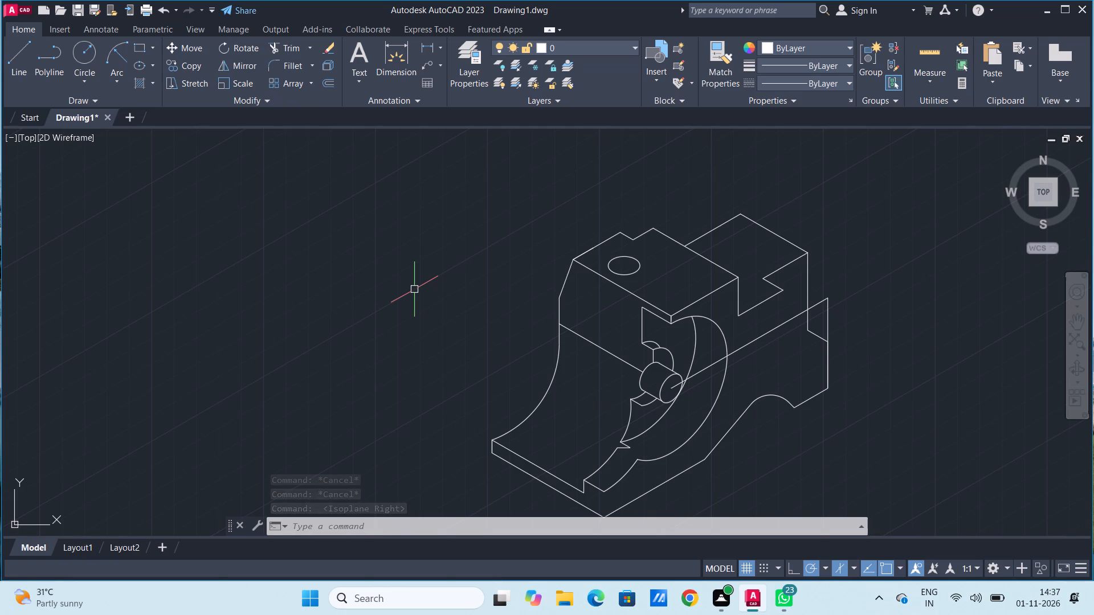
# Draw an isocircle of radius 20 centred where the 100-unit construction line meets the top of the outermost vertical line.
pyautogui.write('ell')
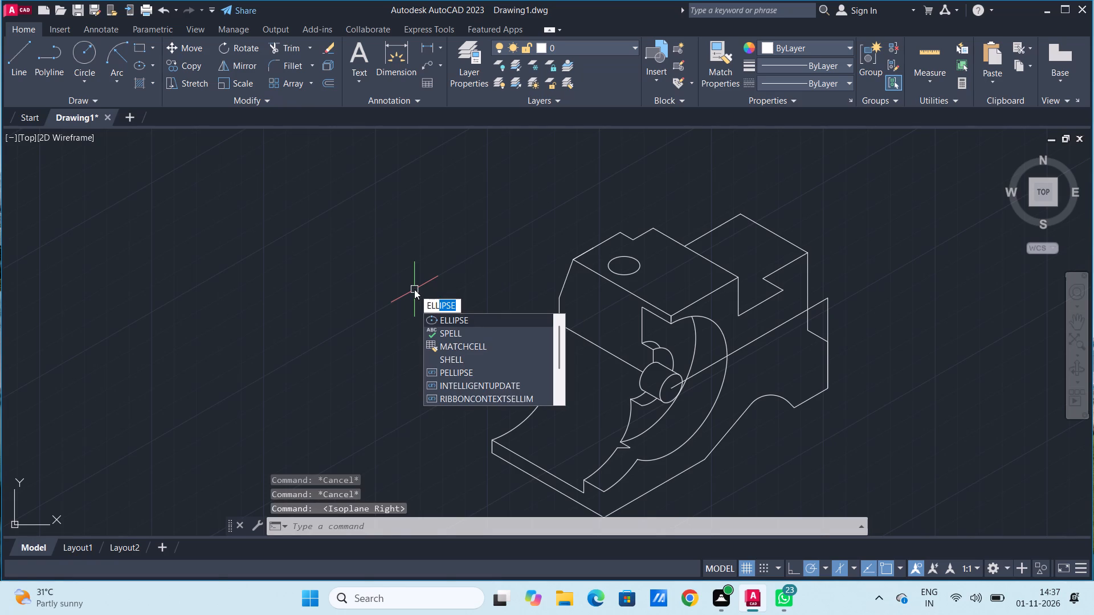
pyautogui.press('Return')
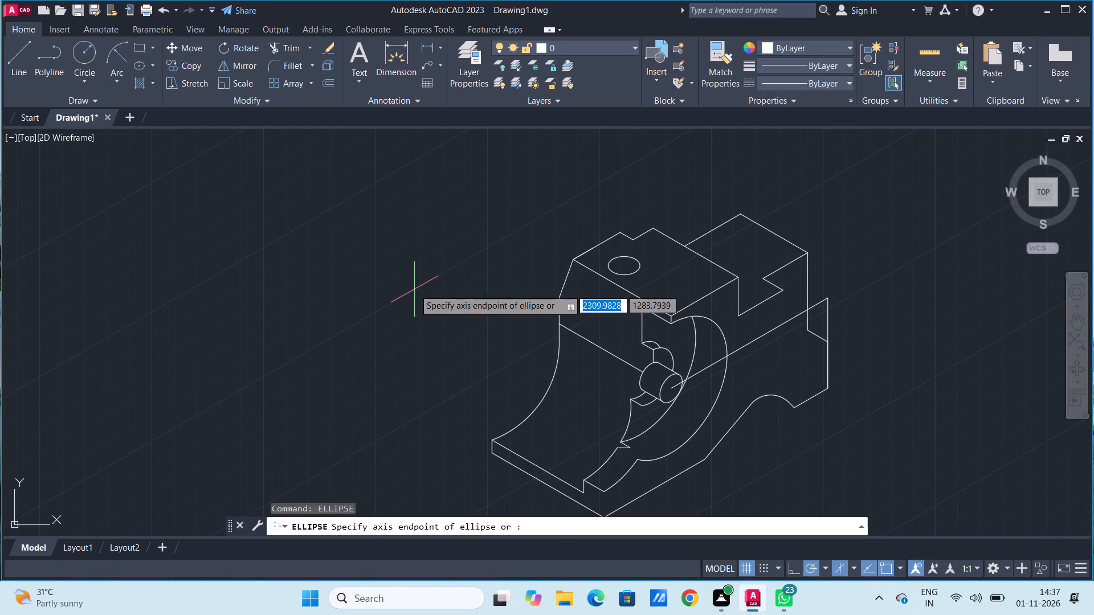
pyautogui.write('iso')
pyautogui.press('Return')
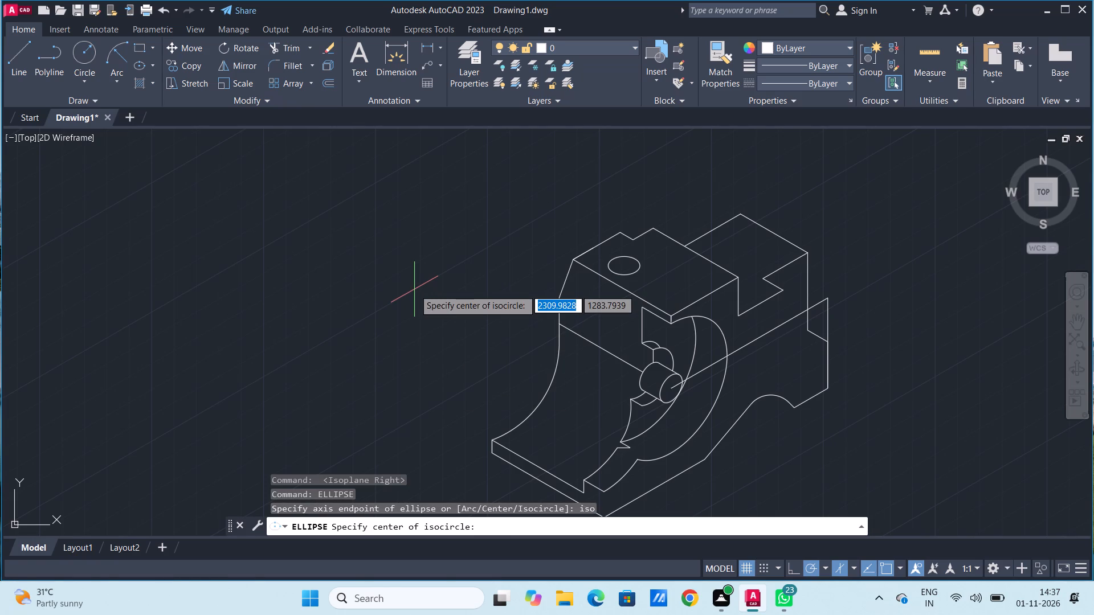
pyautogui.click(828, 298)
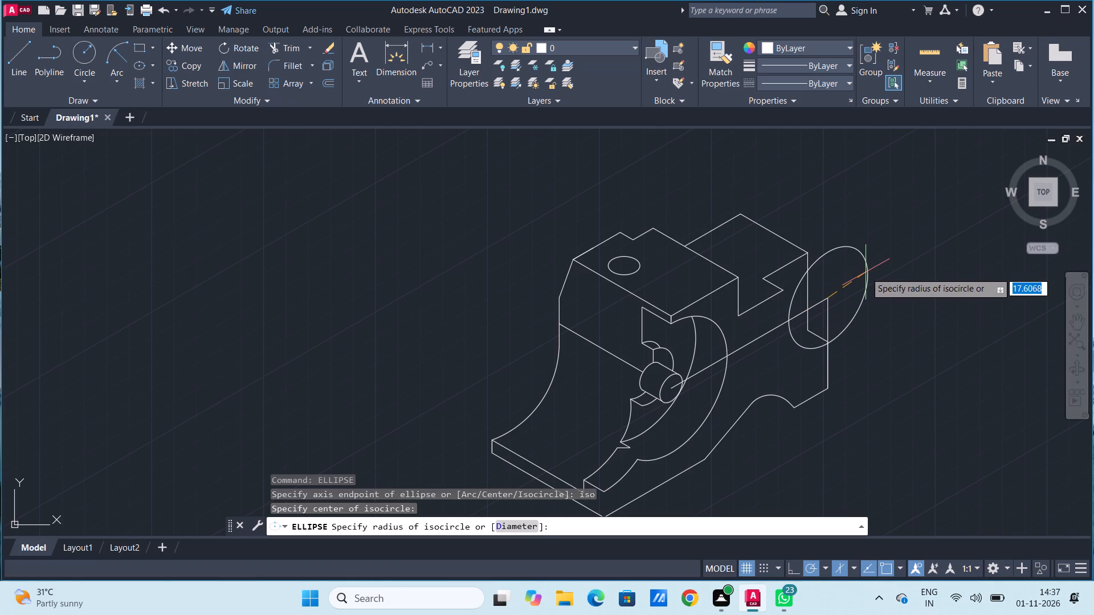
pyautogui.write('20')
pyautogui.press('Return')
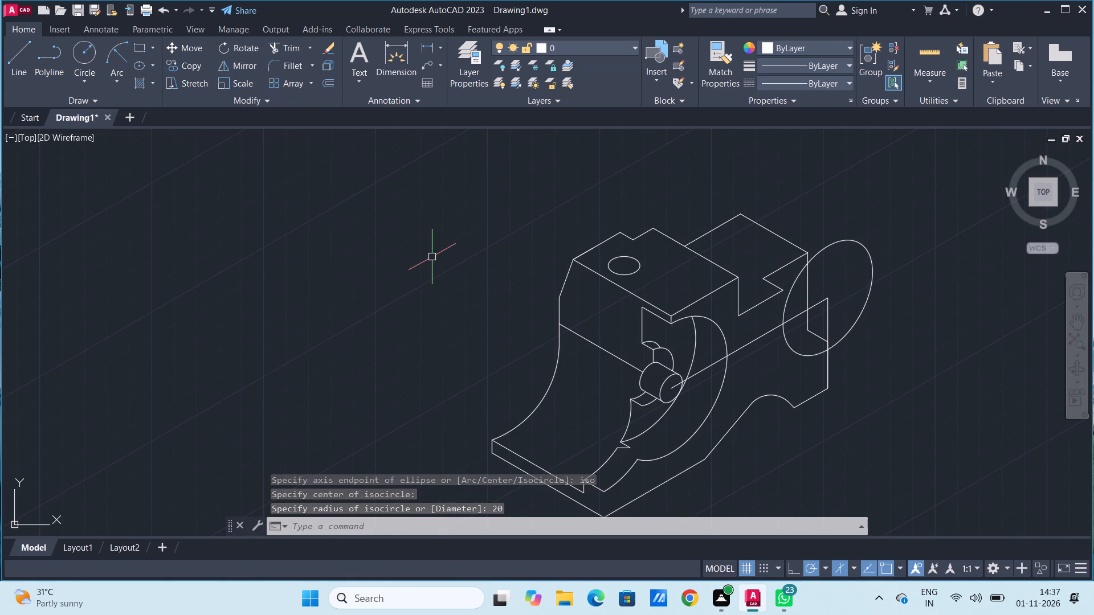
# Draw a vertical line about 28 units down from the corner of the rear block's notch nearest the isocircle.
pyautogui.click(17, 66)
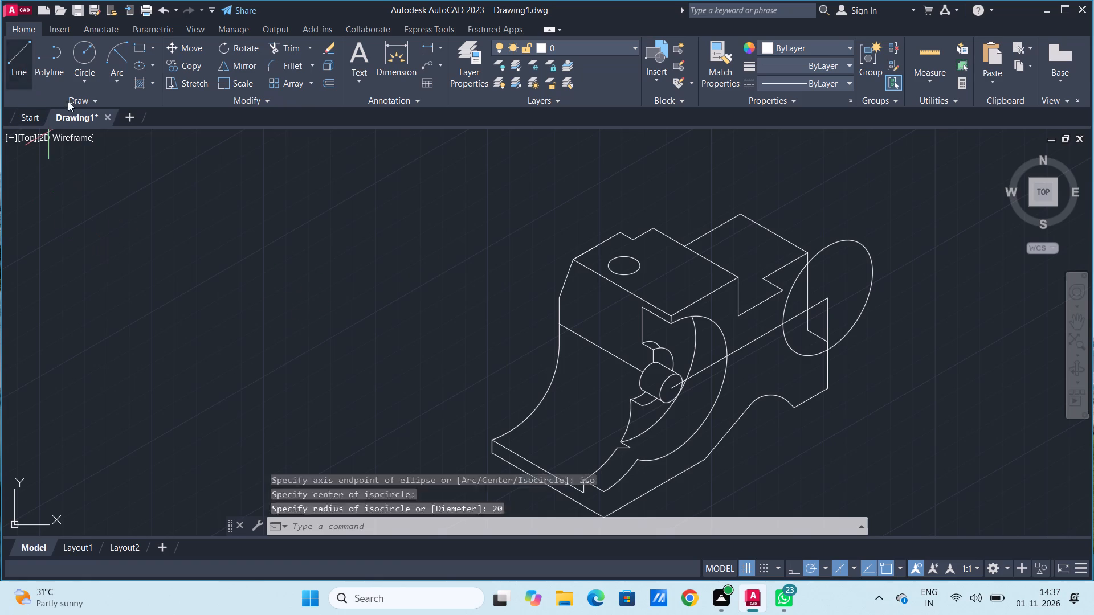
pyautogui.click(783, 290)
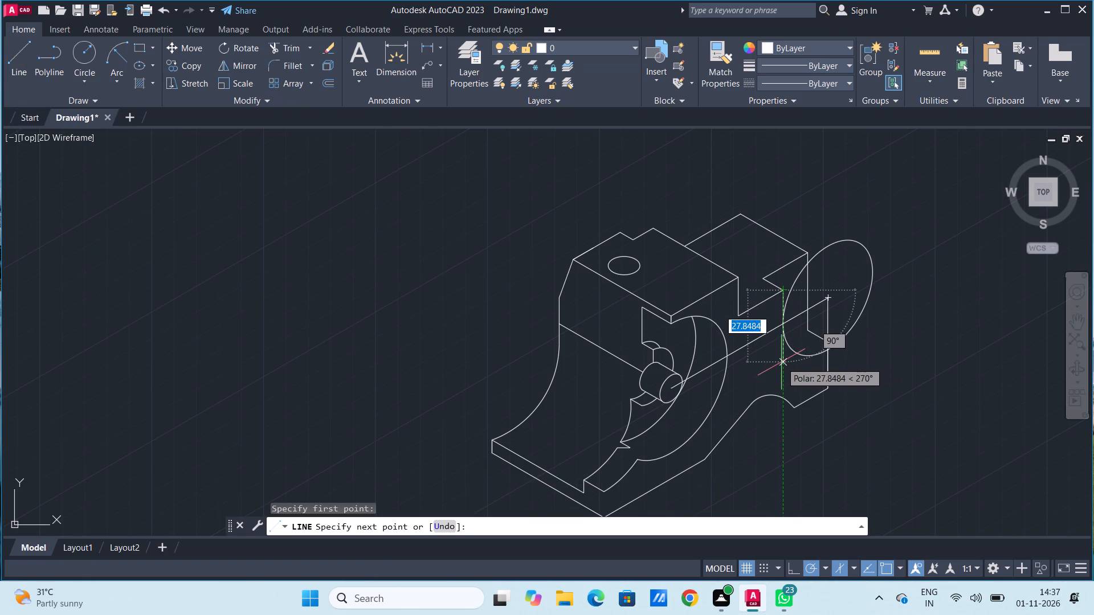
pyautogui.click(781, 362)
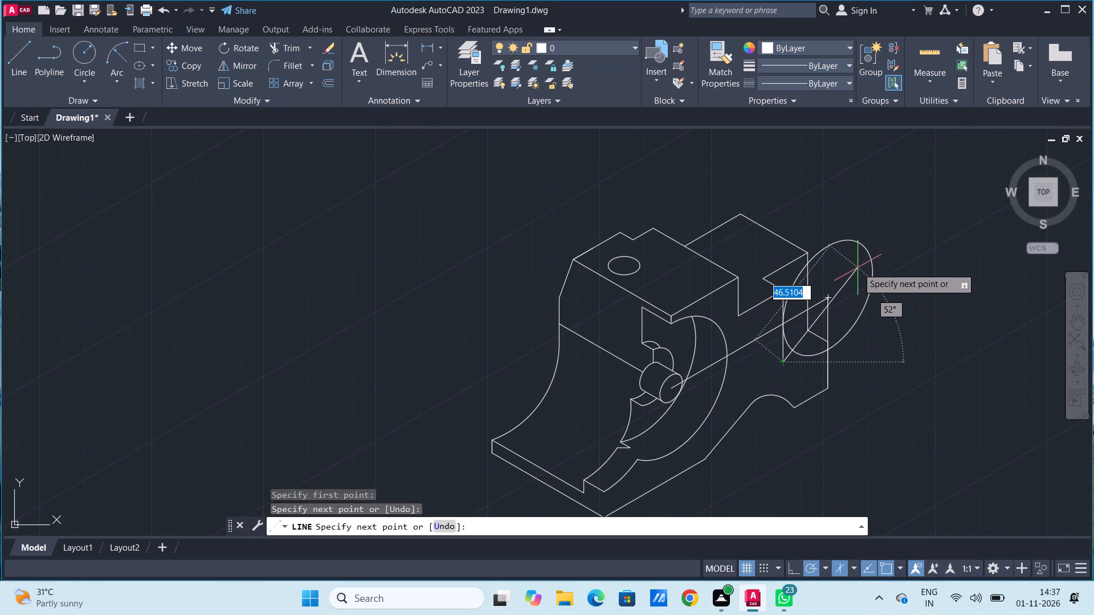
pyautogui.press('space')
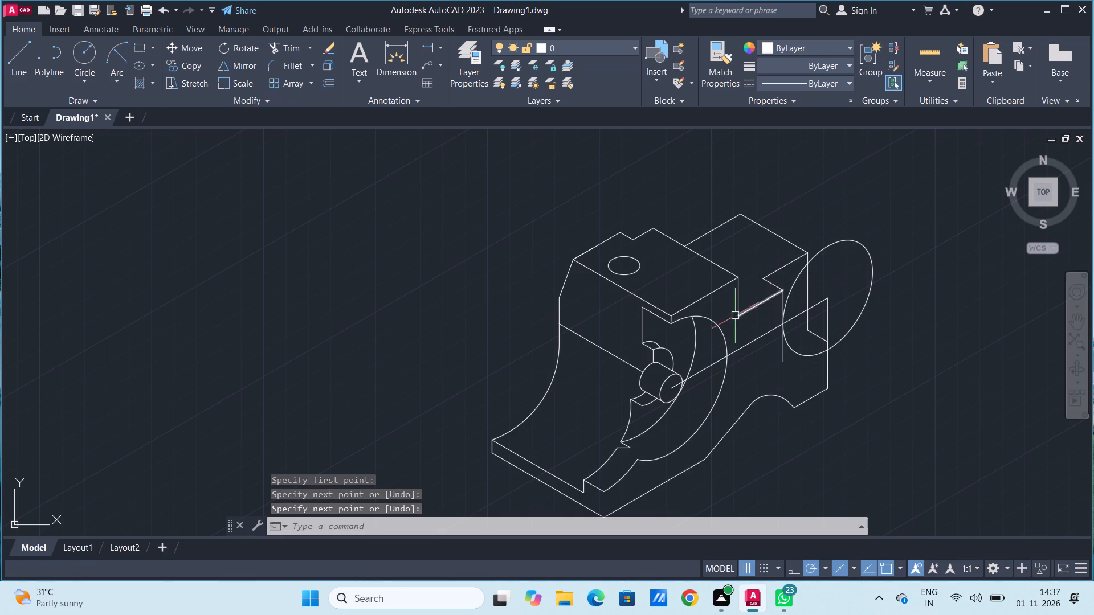
# Trim the new vertical line below the 100-unit construction line, and the construction line from the cylinder to the rear block's vertical edge.
pyautogui.click(287, 48)
pyautogui.click(783, 364)
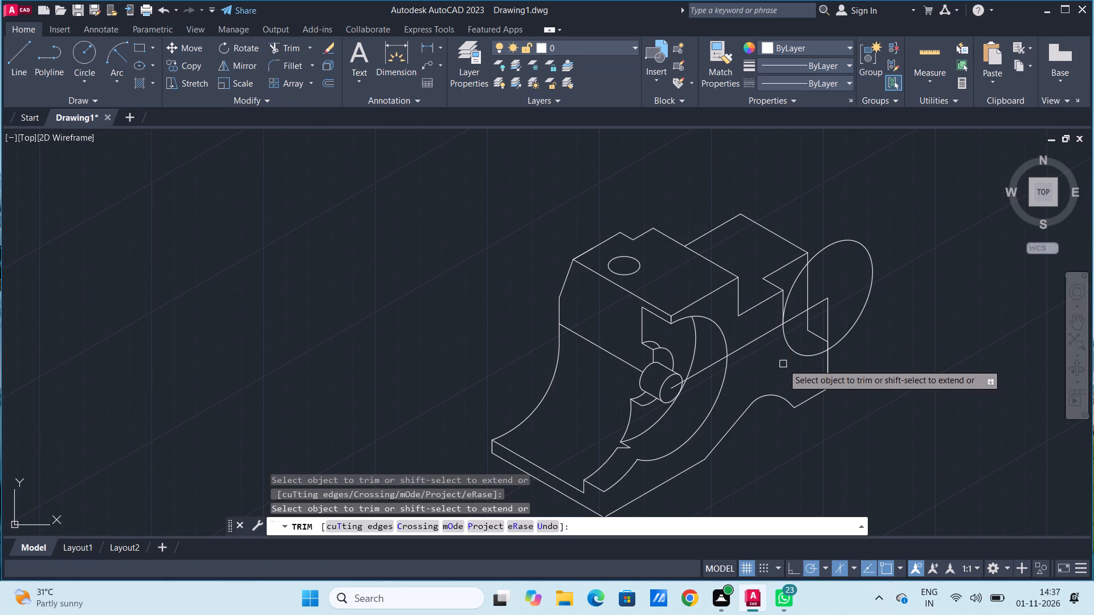
pyautogui.click(752, 342)
pyautogui.click(705, 370)
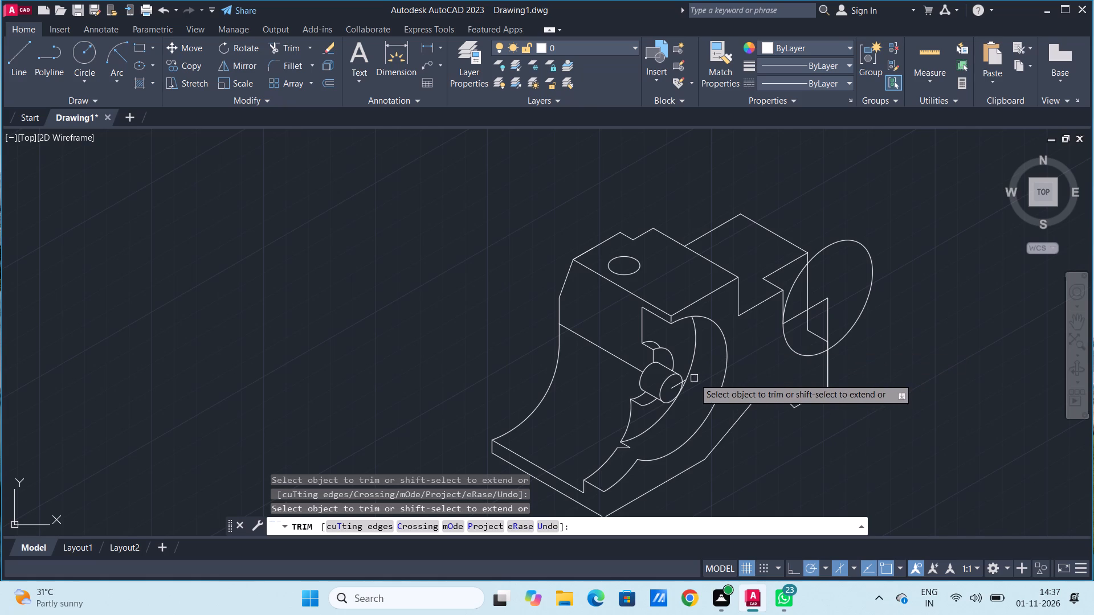
pyautogui.scroll(4, 685, 393)
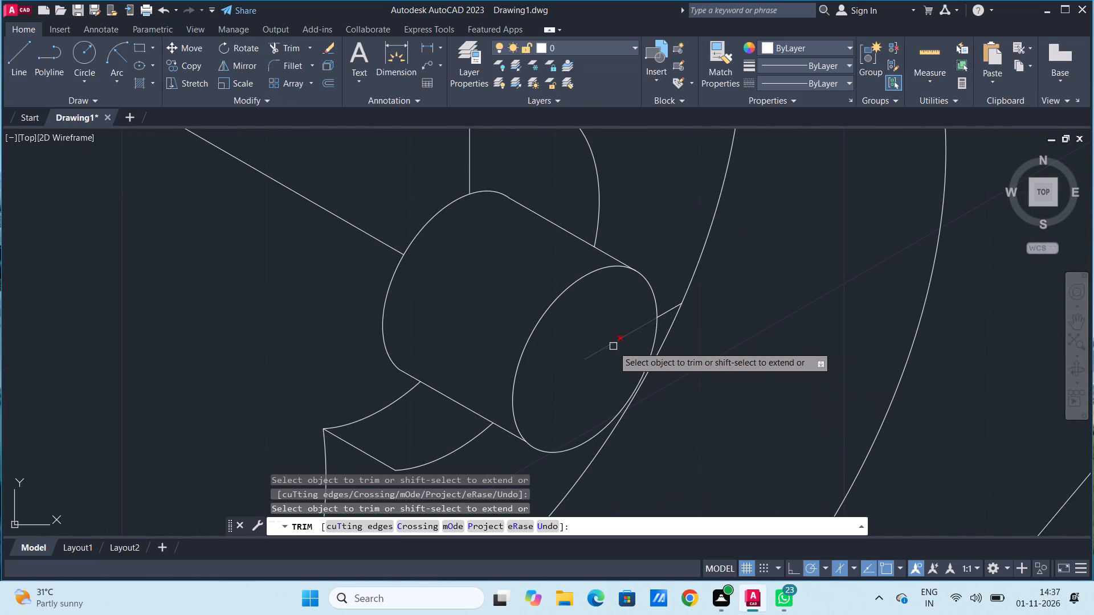
pyautogui.click(611, 345)
pyautogui.click(663, 317)
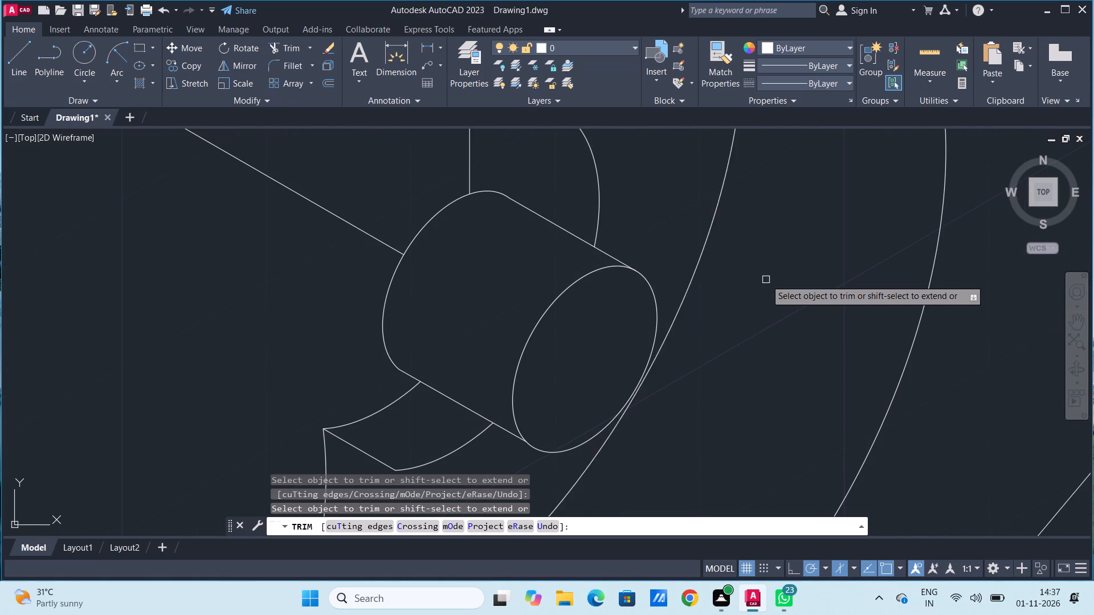
pyautogui.scroll(-3, 766, 280)
pyautogui.scroll(-2, 859, 225)
pyautogui.scroll(2, 895, 212)
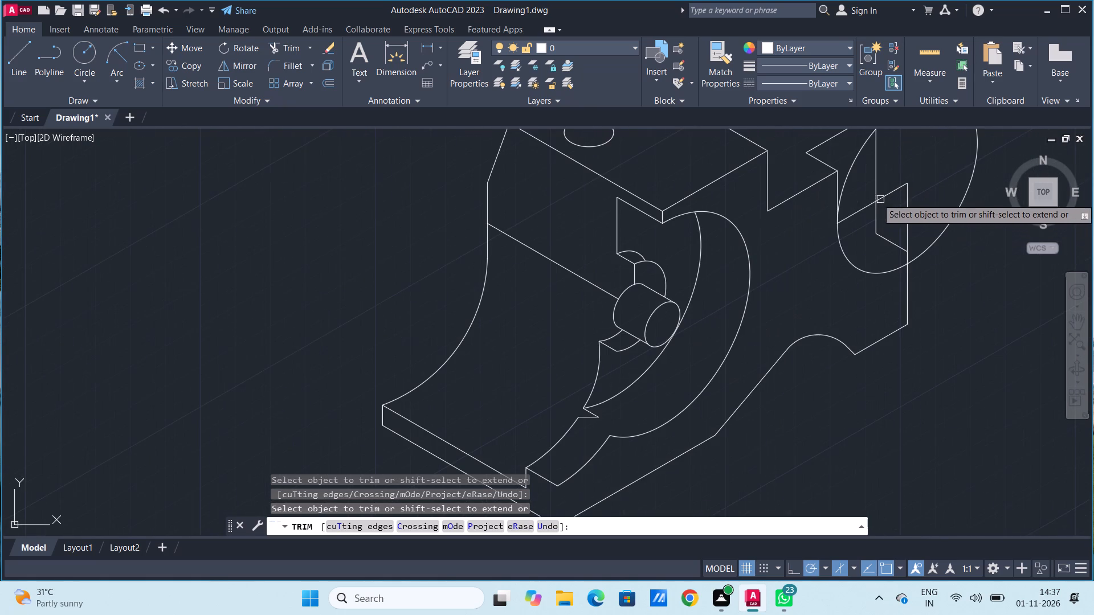
pyautogui.moveTo(870, 208); pyautogui.dragTo(853, 276, button='middle')
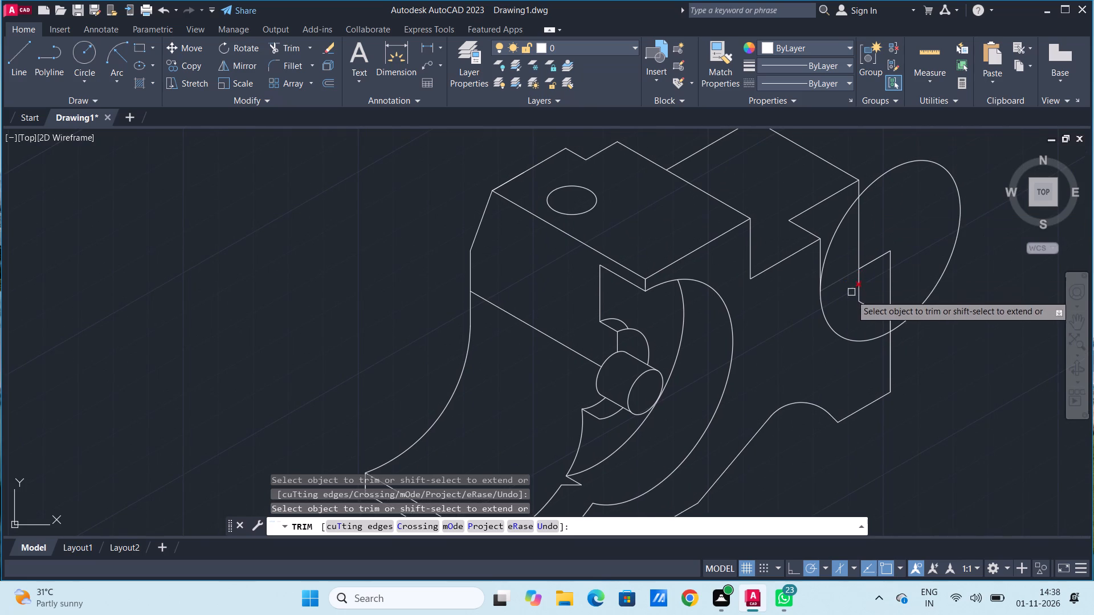
pyautogui.scroll(1, 851, 300)
pyautogui.click(833, 269)
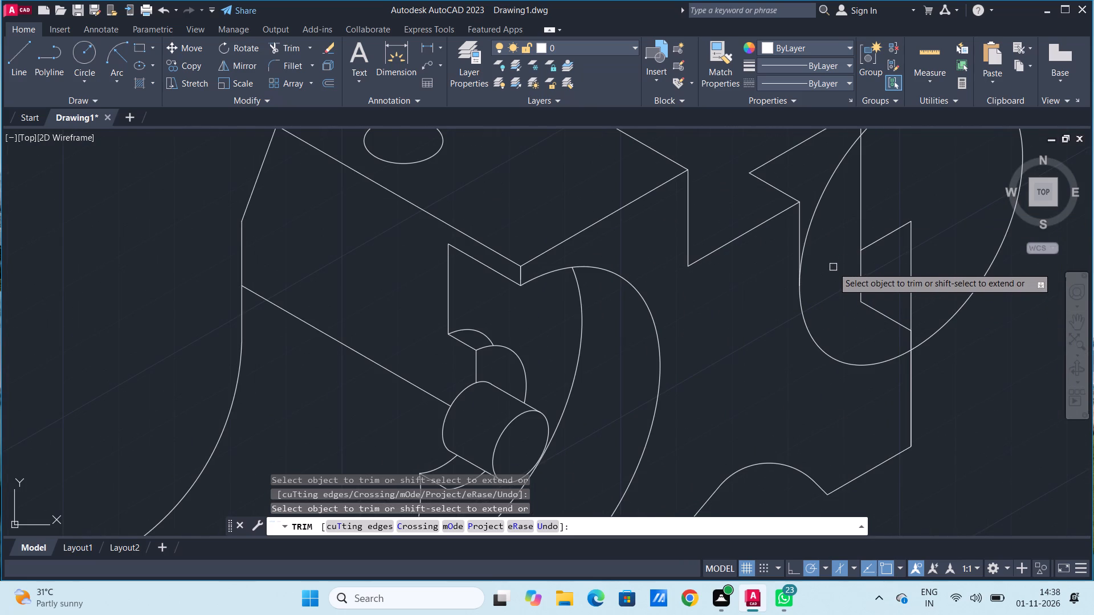
# Trim the isocircle's upper portion, keeping only the lower arc between the notch's vertical line and the outermost vertical line.
pyautogui.scroll(-1, 907, 202)
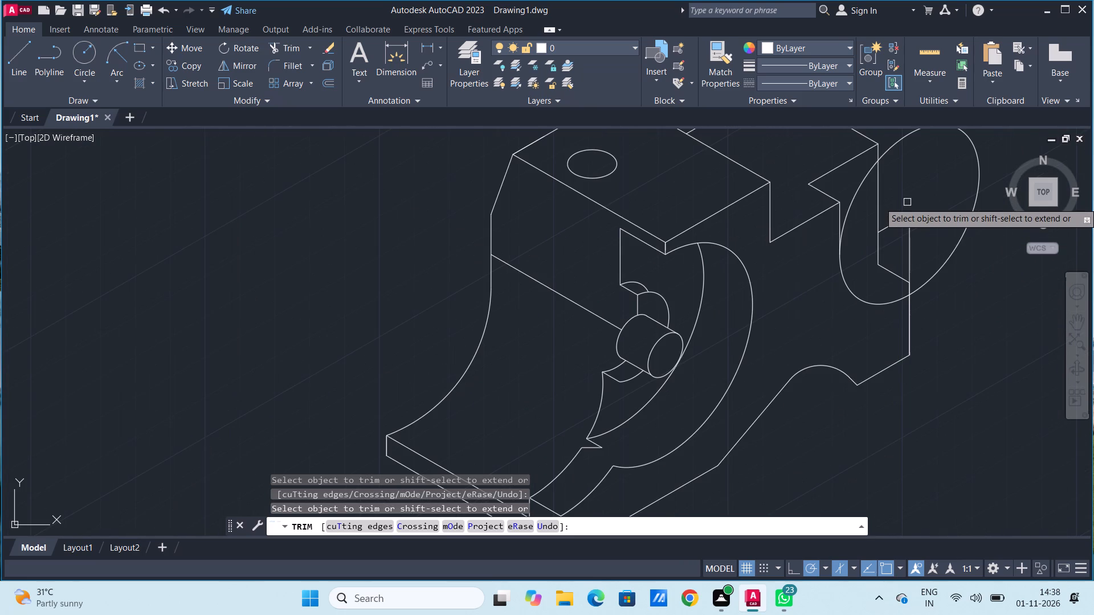
pyautogui.moveTo(907, 202); pyautogui.dragTo(868, 269, button='middle')
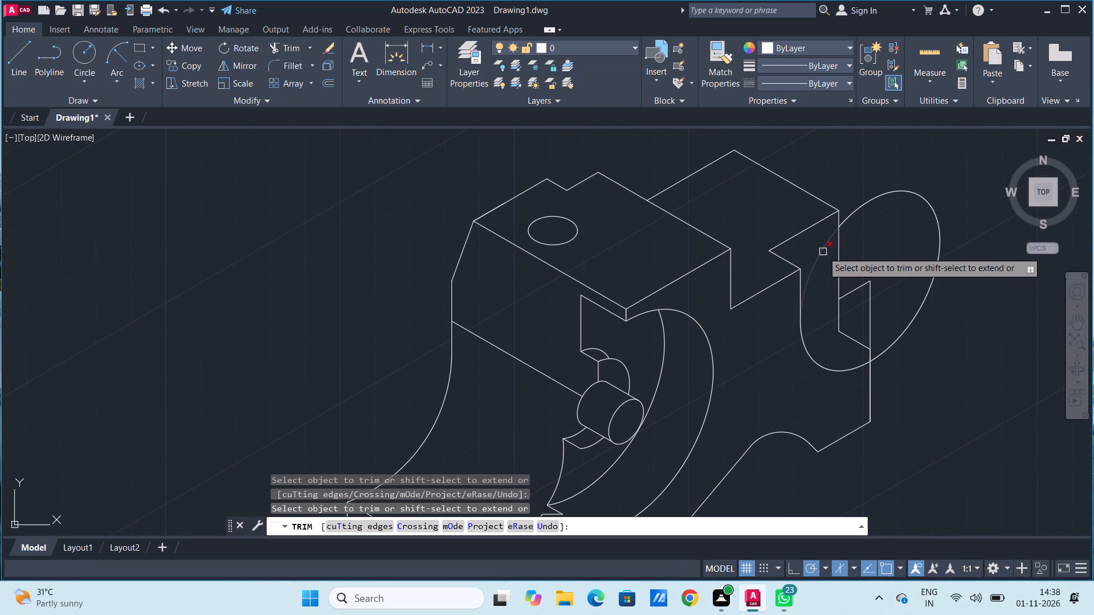
pyautogui.click(823, 252)
pyautogui.click(854, 212)
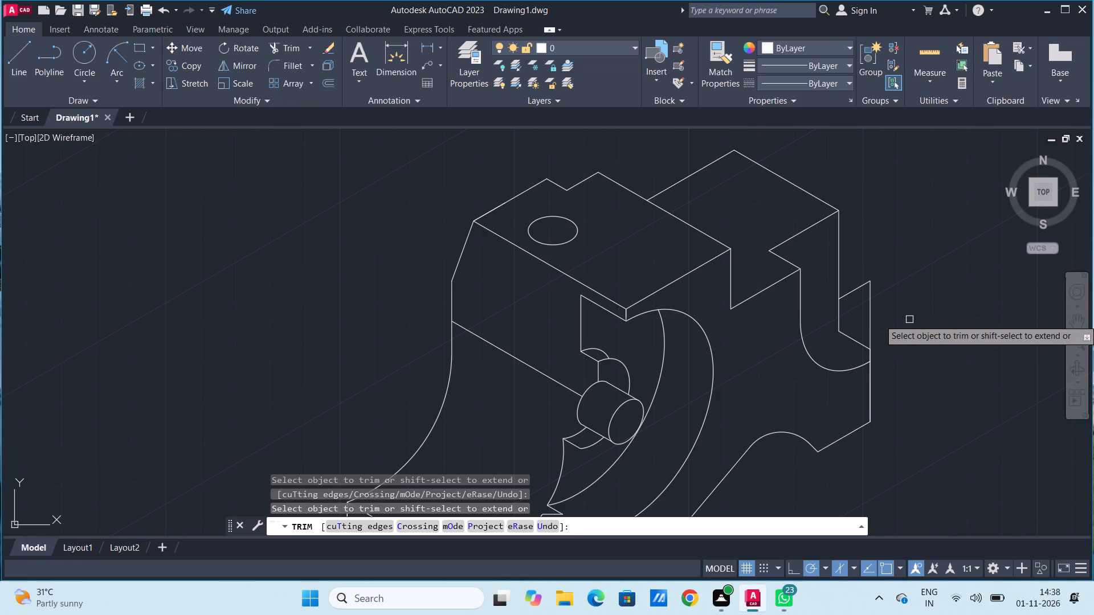
pyautogui.press('Escape')
pyautogui.press('Escape')
pyautogui.press('Escape')
pyautogui.press('Escape')
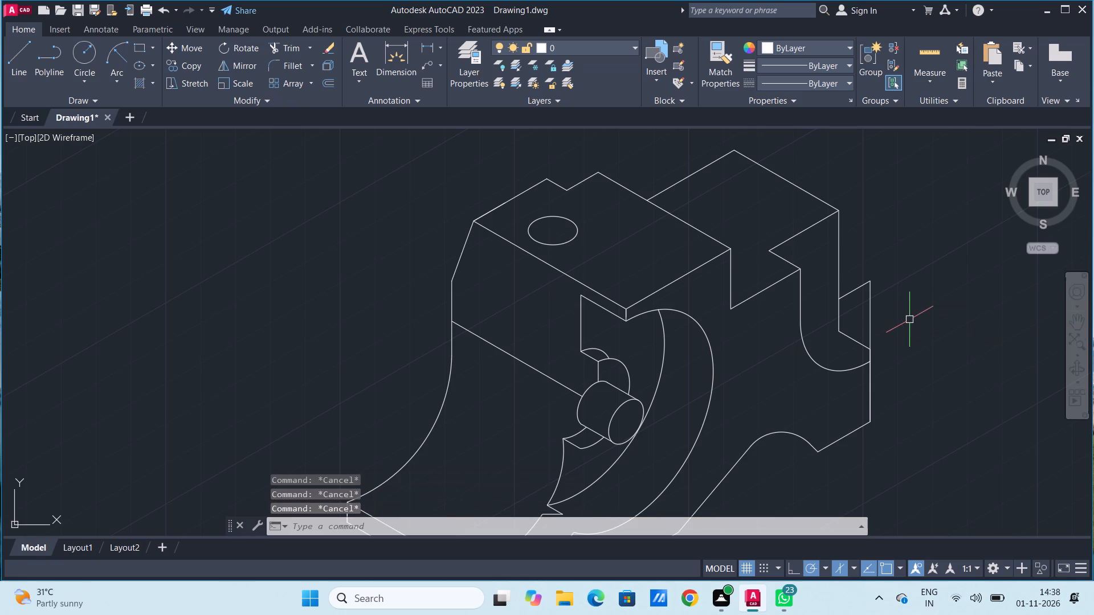
pyautogui.press('e')
pyautogui.press('Escape')
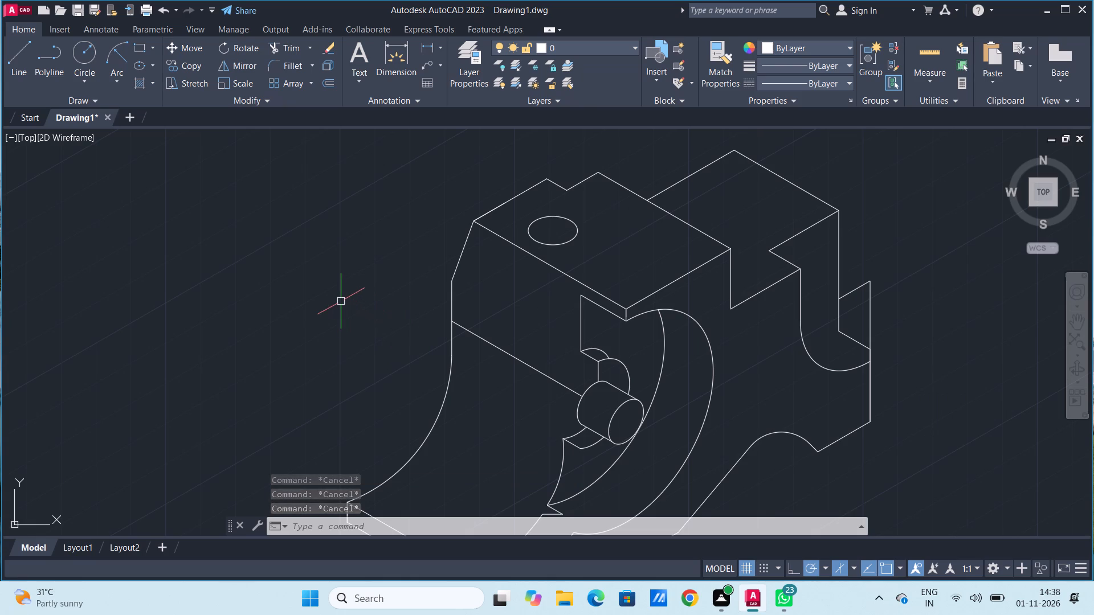
# Draw a 10-unit line from the rear top face's outer corner along the edge towards the notch, continuing vertically down about 40 units.
pyautogui.click(22, 55)
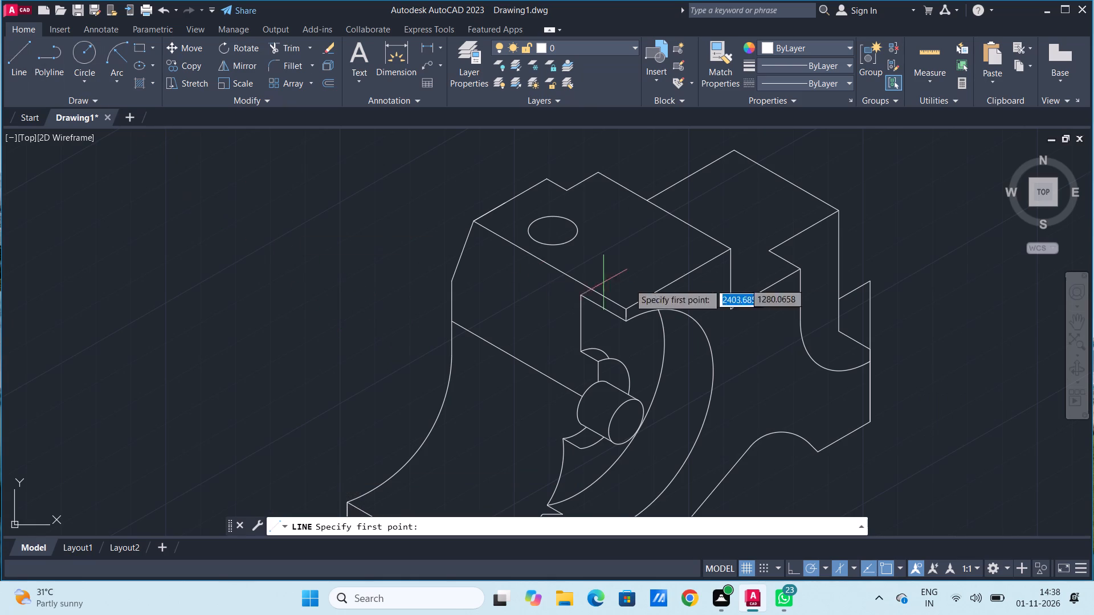
pyautogui.click(841, 211)
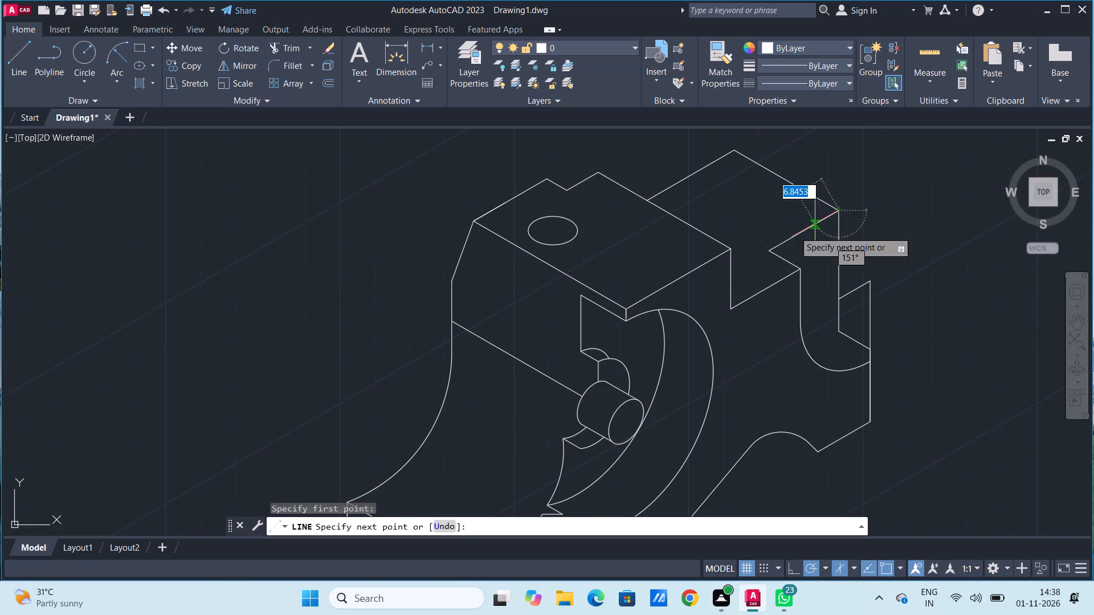
pyautogui.write('10')
pyautogui.press('Return')
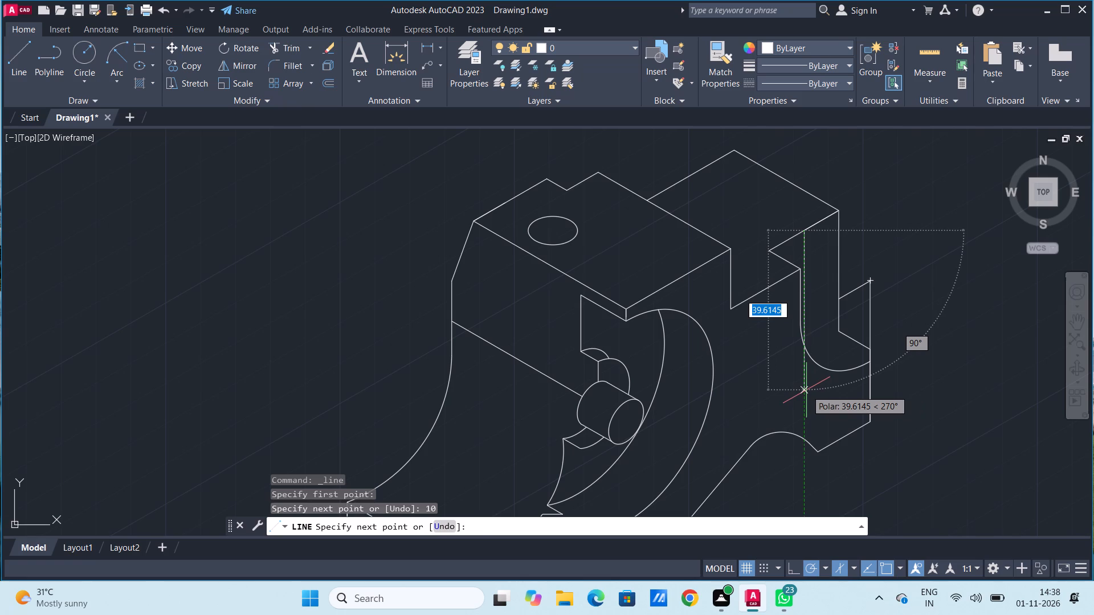
pyautogui.click(806, 390)
pyautogui.press('space')
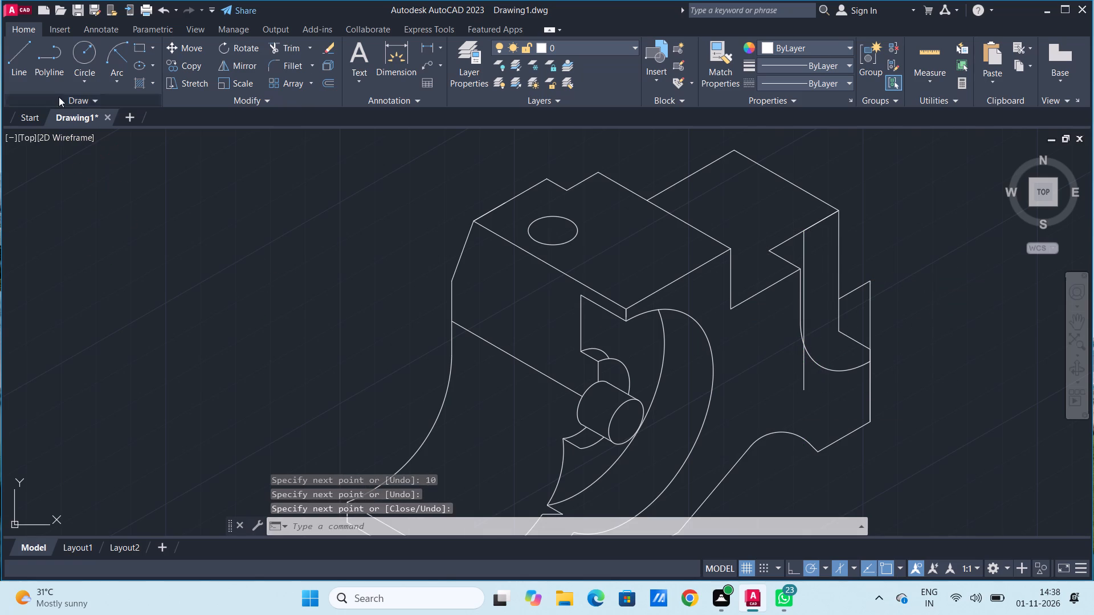
# Draw a 10-unit line at 210° from the top end of the outermost vertical line.
pyautogui.click(26, 61)
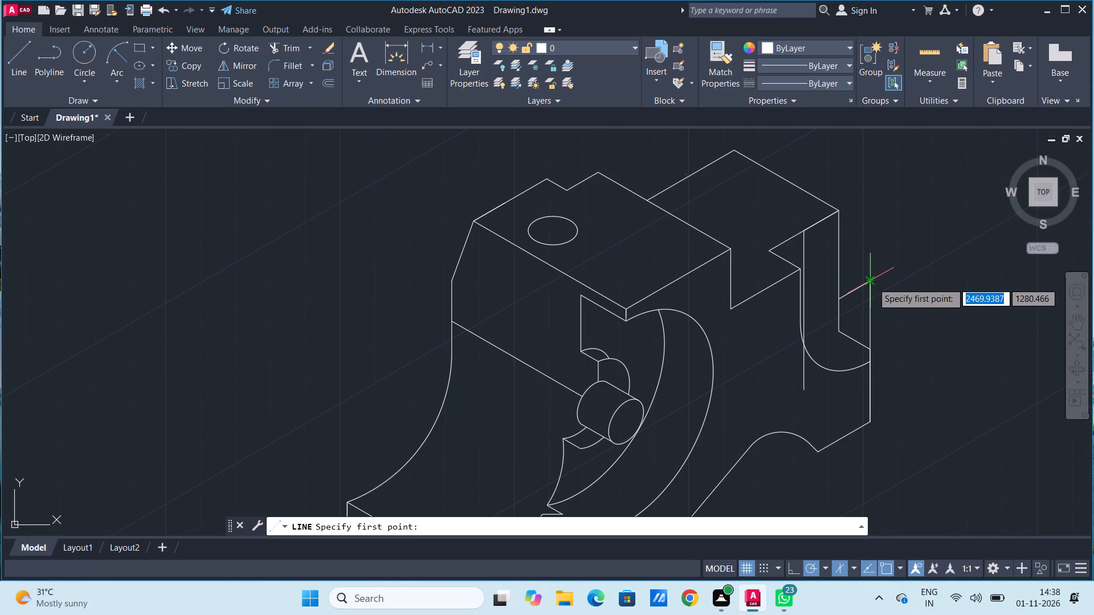
pyautogui.click(871, 281)
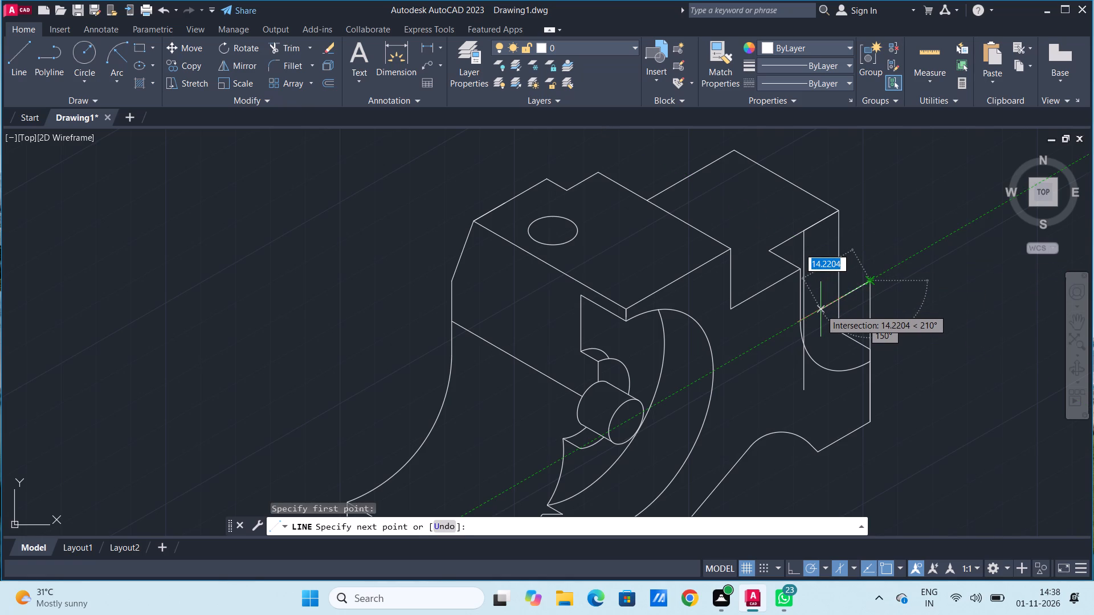
pyautogui.write('10')
pyautogui.press('Return')
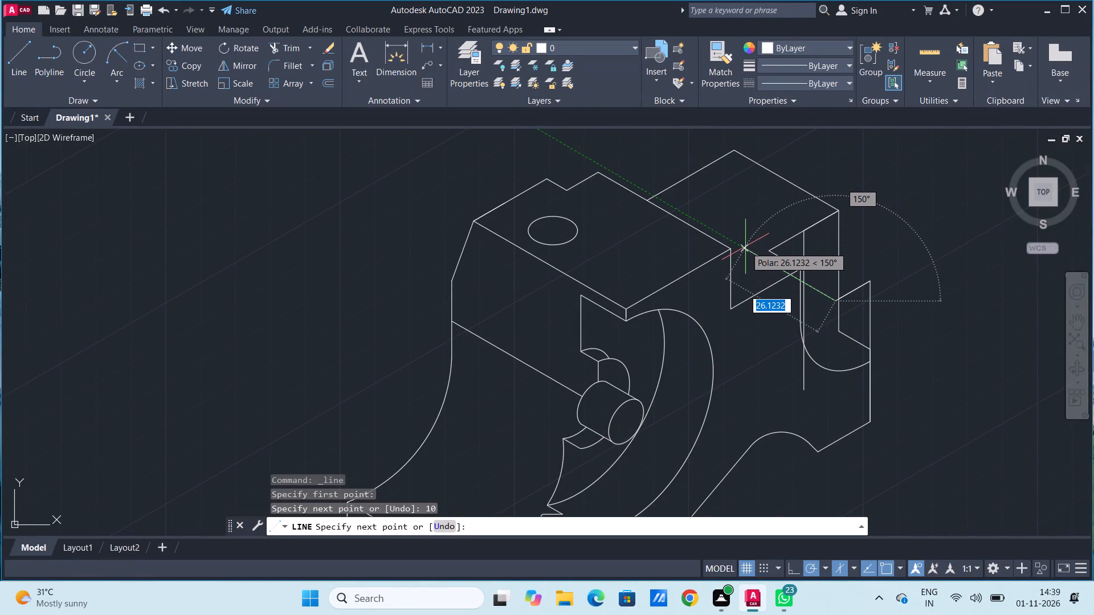
pyautogui.press('Return')
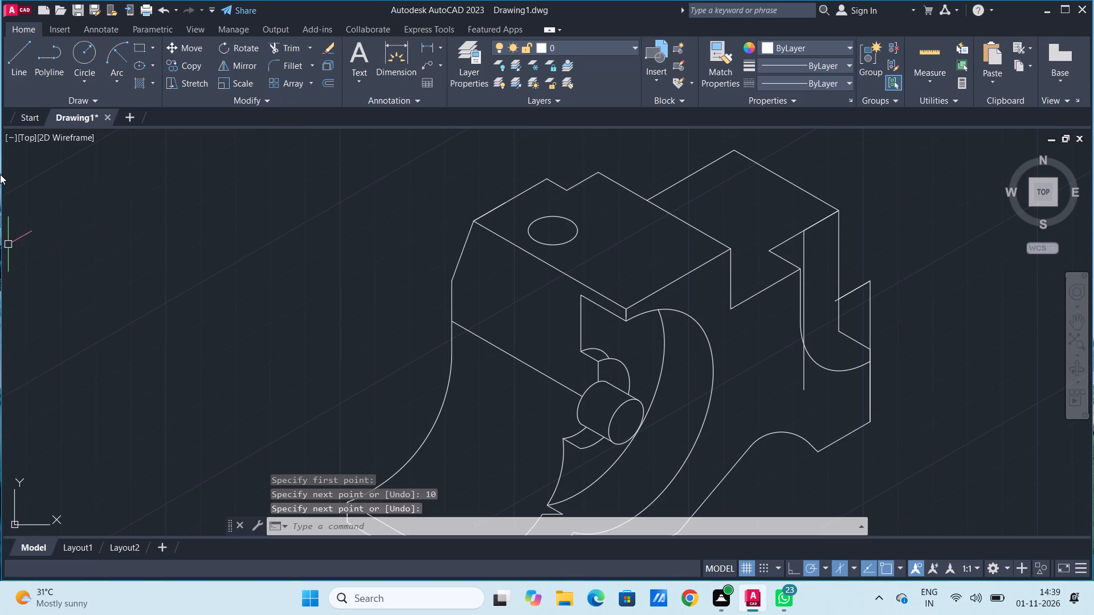
# Draw a line about 27 units long at 150° from the inner end of the 10-unit line at the outermost vertical line.
pyautogui.click(22, 59)
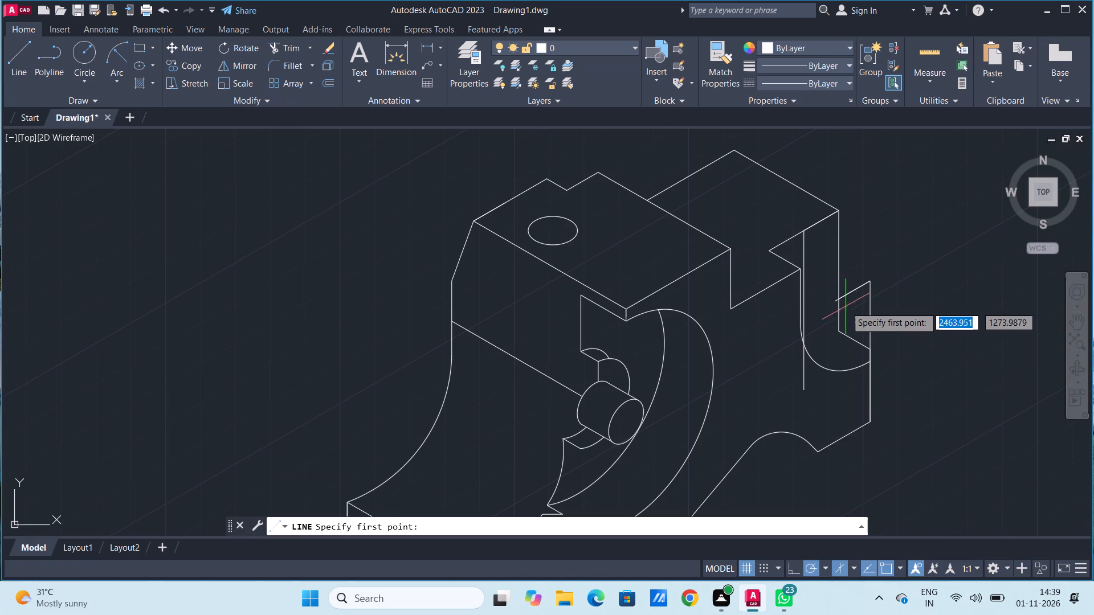
pyautogui.click(835, 297)
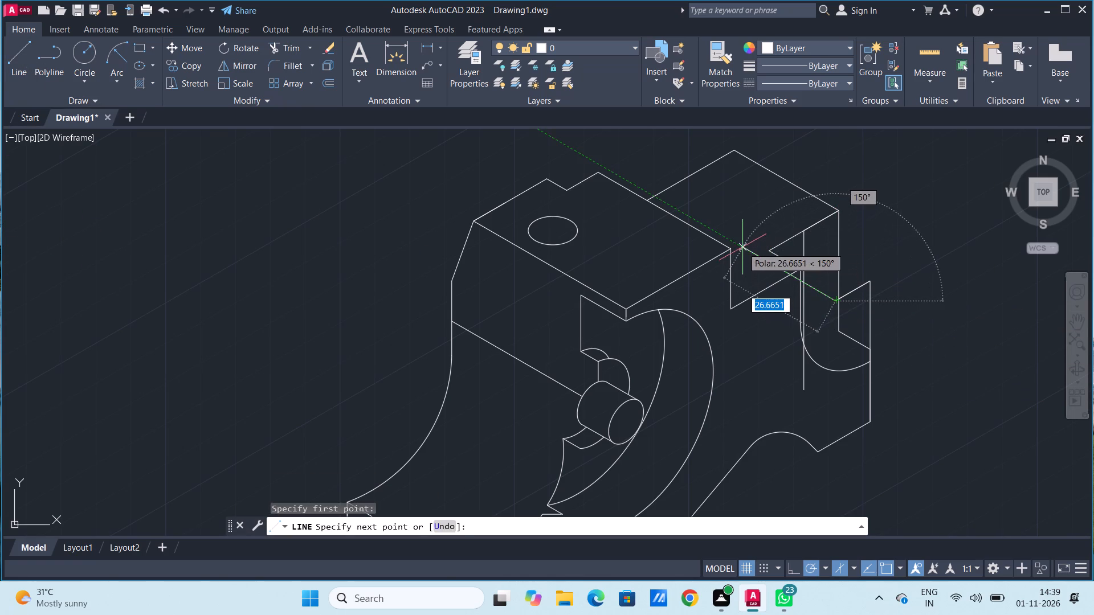
pyautogui.click(743, 244)
pyautogui.press('space')
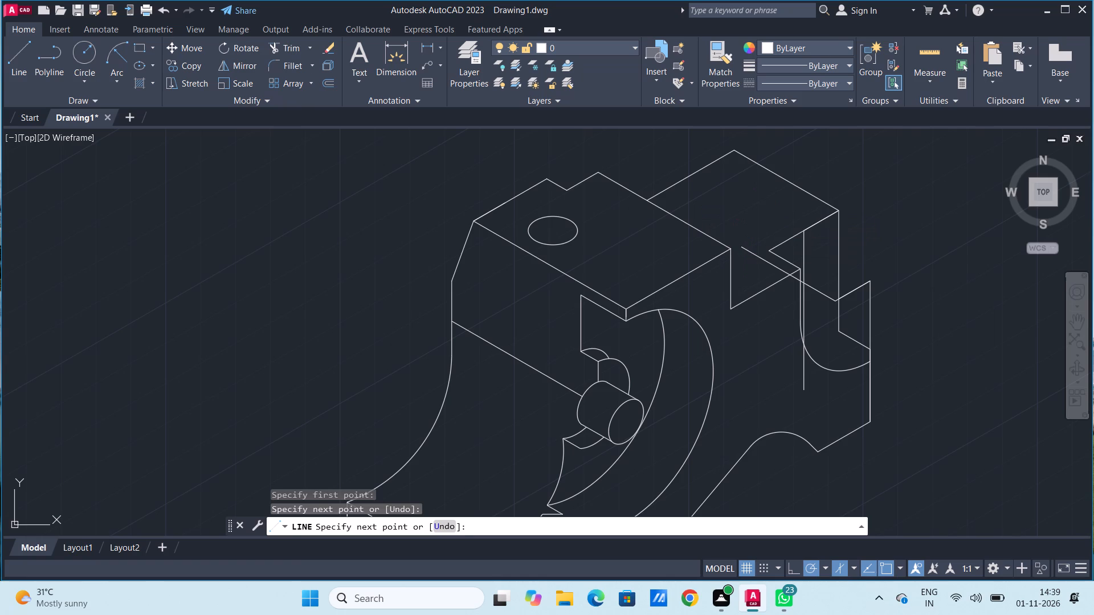
# Trim the 150° line and the inner vertical line where they overrun each other at the rear cut-out, leaving a clean corner.
pyautogui.click(286, 43)
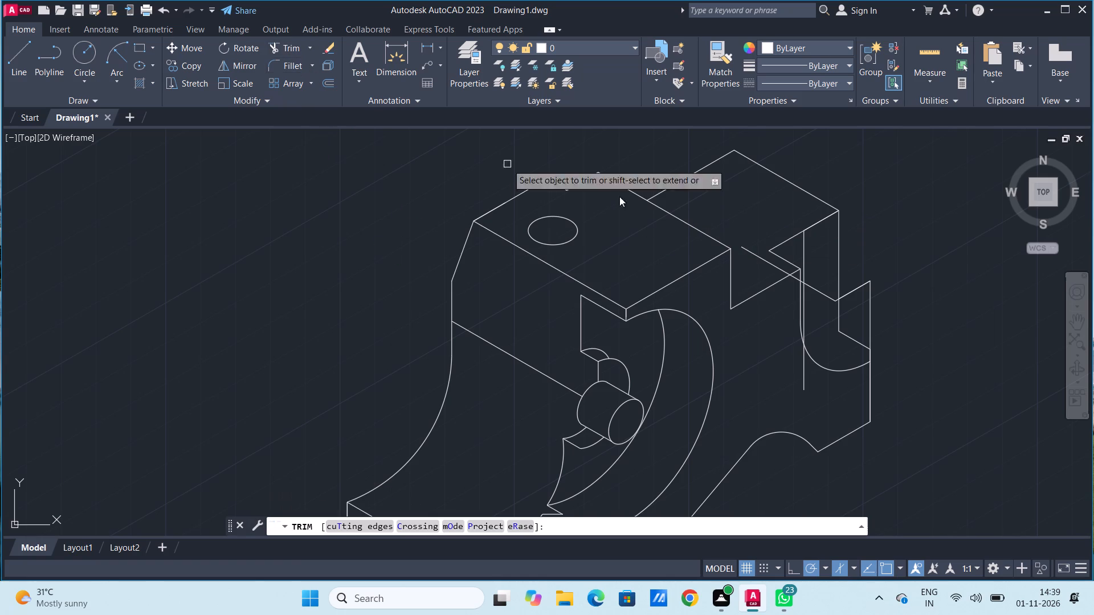
pyautogui.click(754, 258)
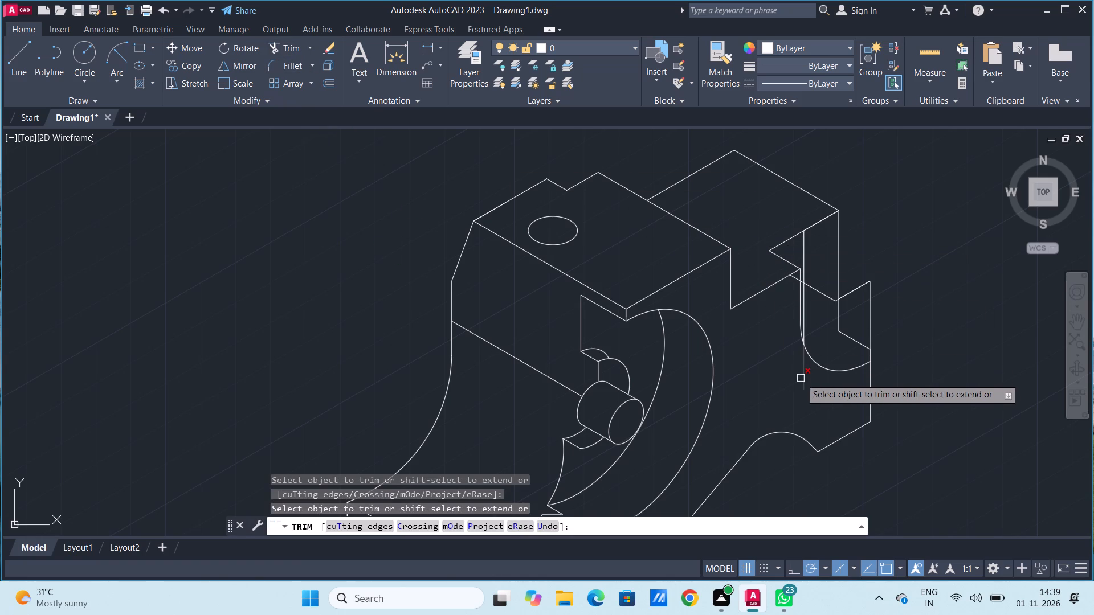
pyautogui.click(802, 380)
pyautogui.scroll(-2, 811, 298)
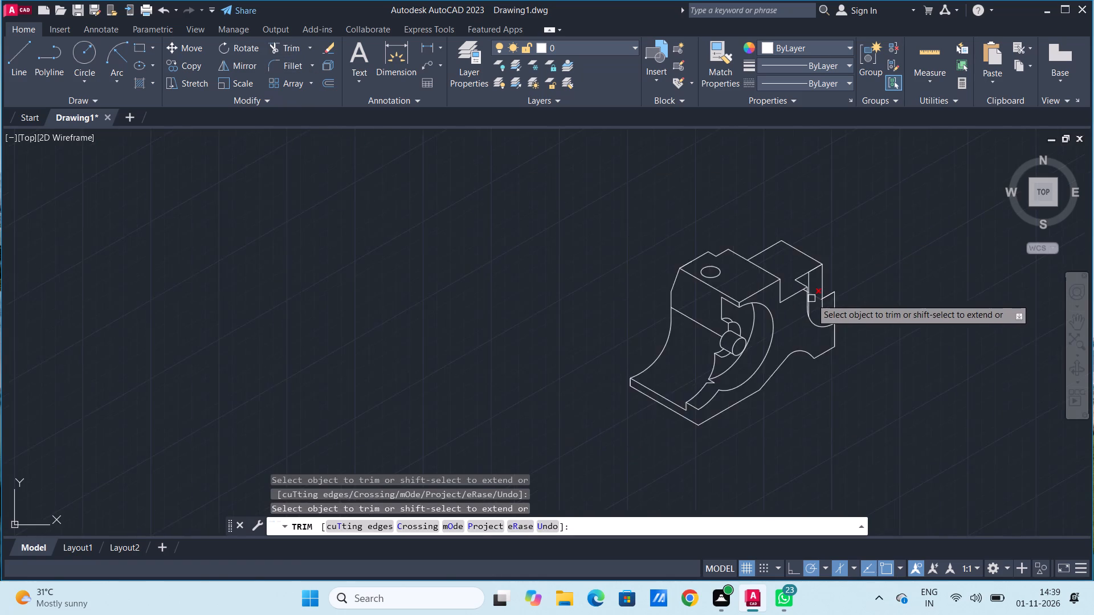
pyautogui.scroll(3, 811, 298)
pyautogui.scroll(2, 780, 248)
pyautogui.click(762, 294)
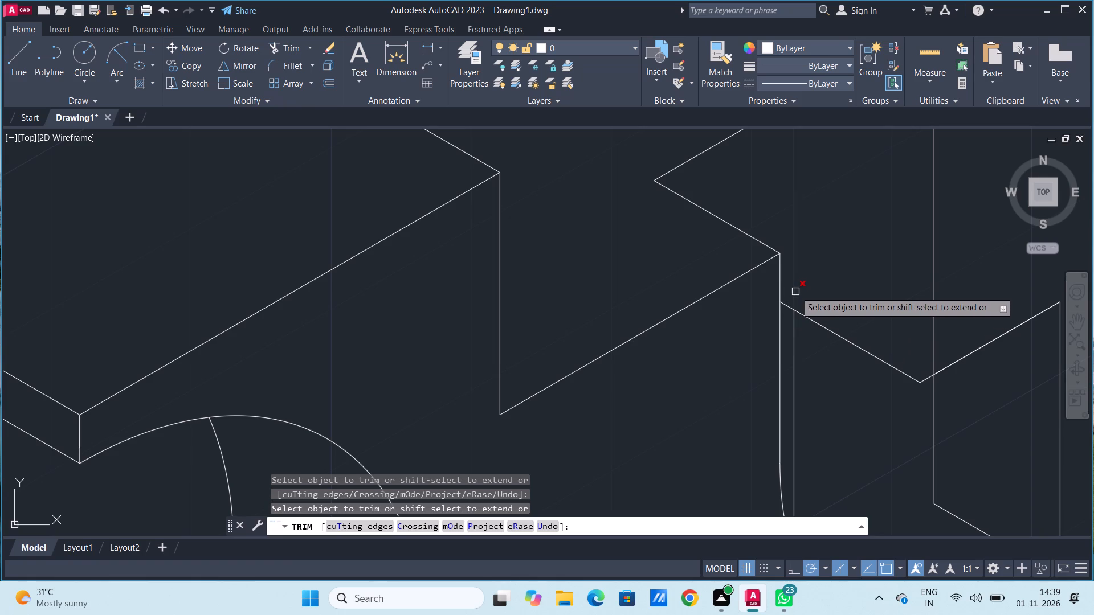
pyautogui.click(786, 308)
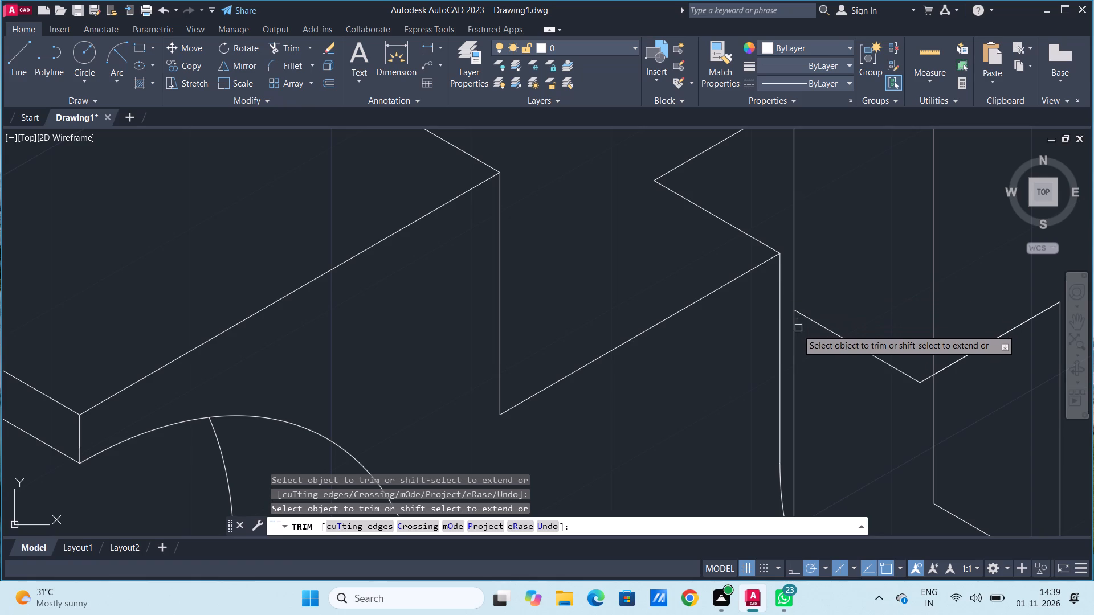
pyautogui.click(795, 333)
pyautogui.scroll(-2, 879, 301)
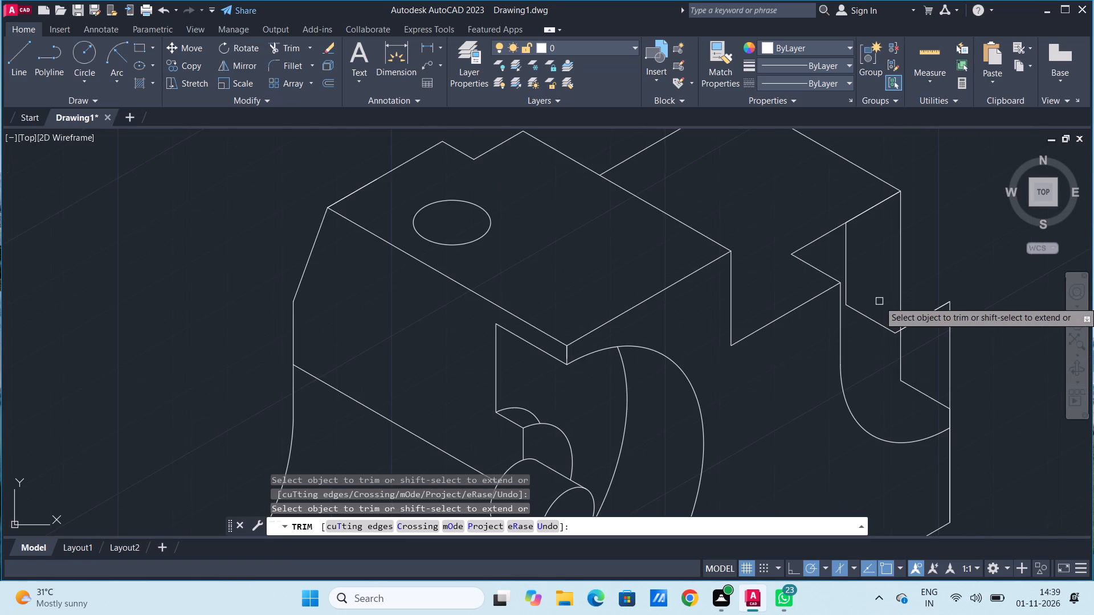
pyautogui.scroll(1, 868, 382)
pyautogui.scroll(-2, 868, 382)
pyautogui.moveTo(929, 371); pyautogui.dragTo(928, 371, button='middle')
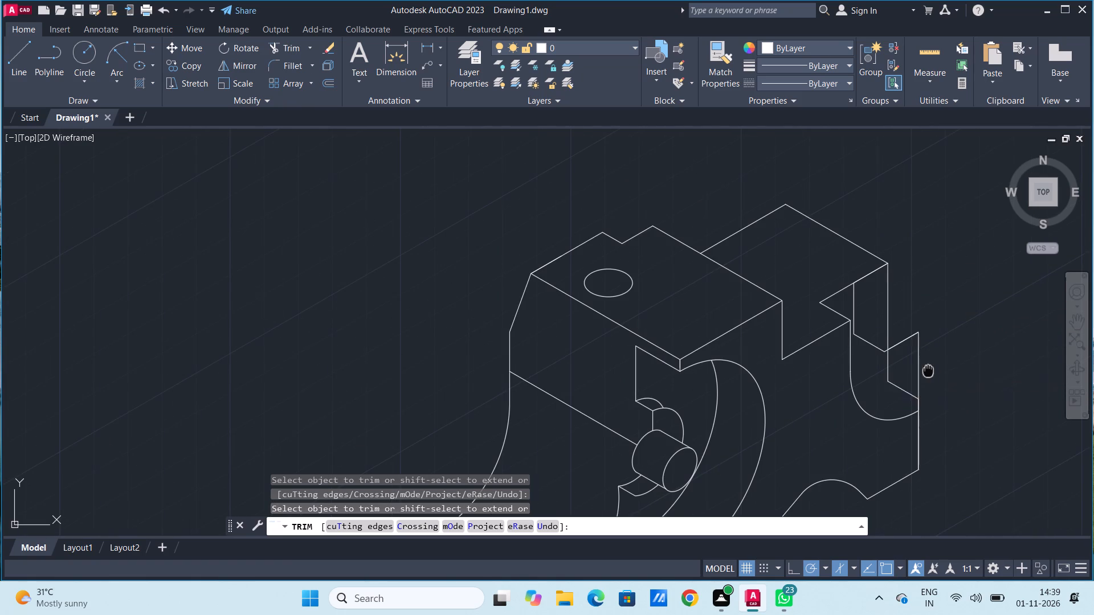
pyautogui.moveTo(928, 371); pyautogui.dragTo(880, 345, button='middle')
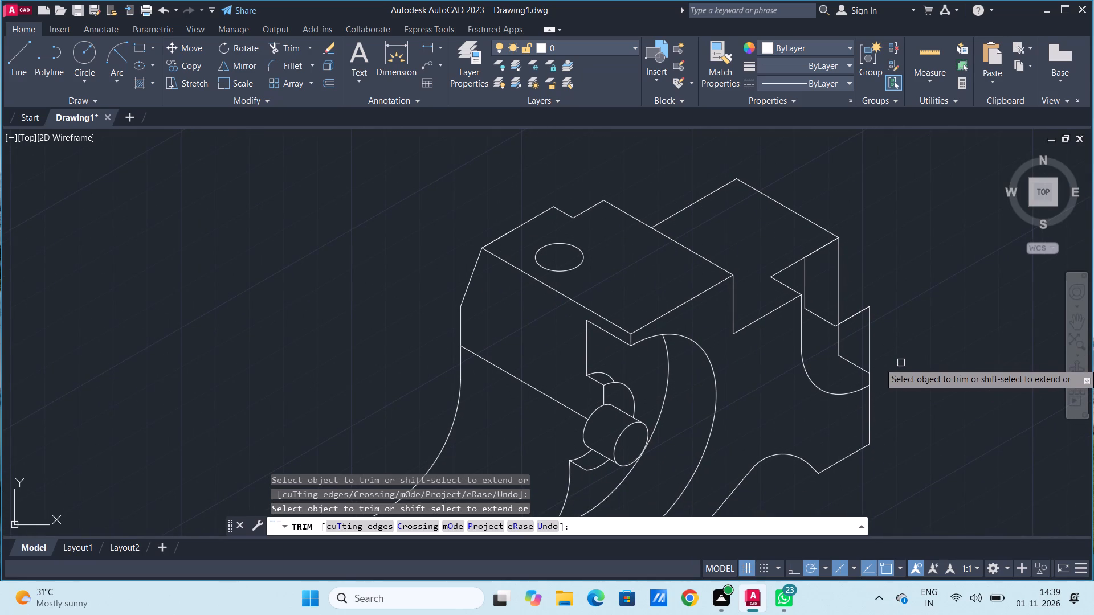
pyautogui.press('Escape')
pyautogui.press('Escape')
pyautogui.press('Escape')
pyautogui.press('Escape')
pyautogui.press('Escape')
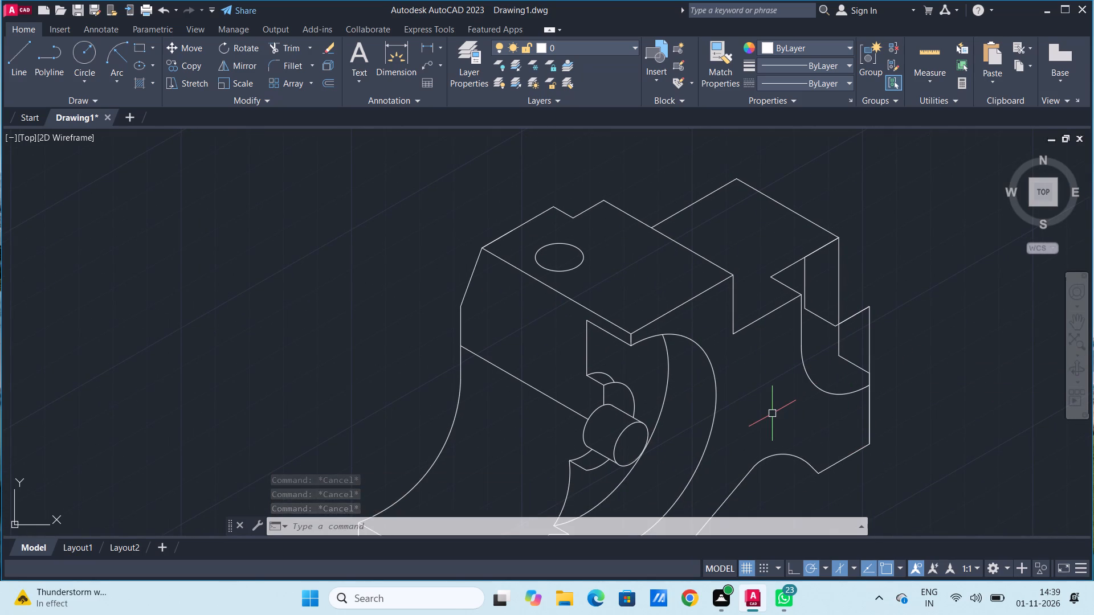
# Copy the rear cut-out's lower arc 9 units at 150°, using the outermost vertical line's top end as base point.
pyautogui.write('co')
pyautogui.press('Return')
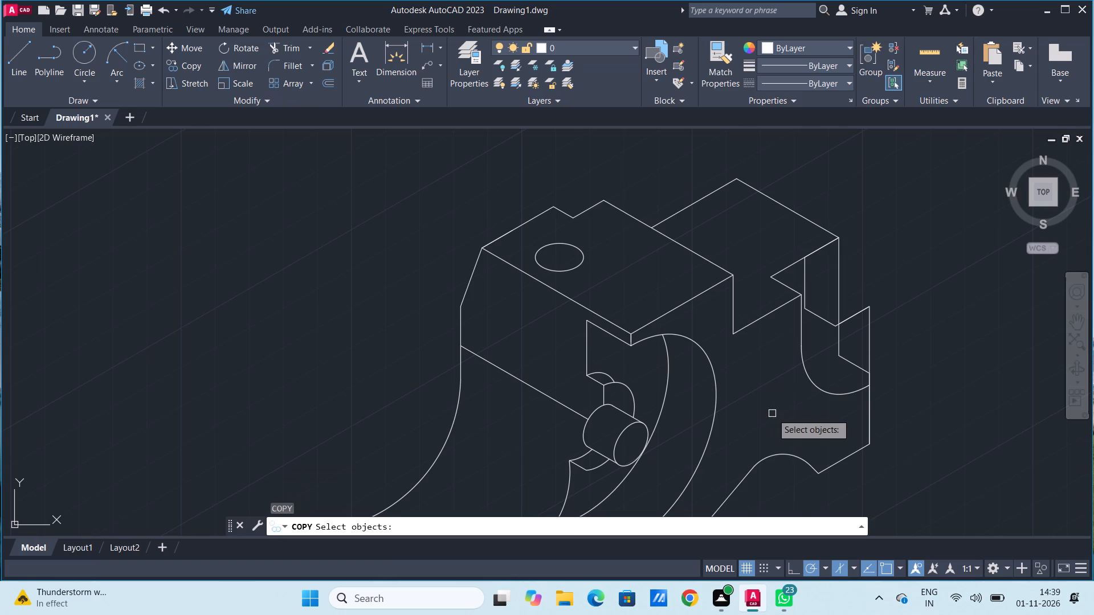
pyautogui.click(816, 391)
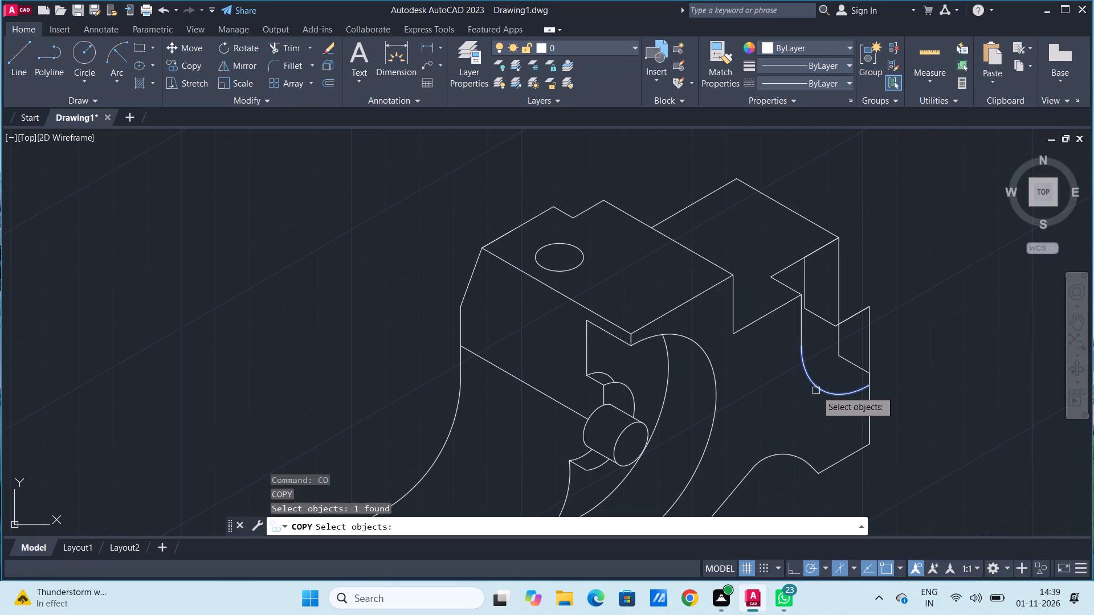
pyautogui.press('Return')
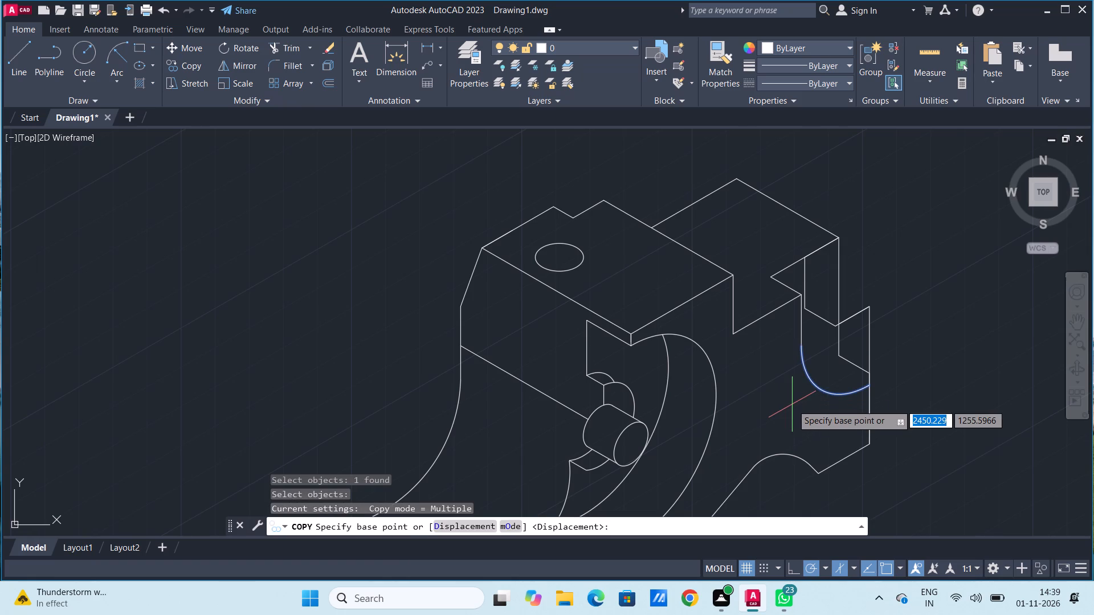
pyautogui.click(871, 306)
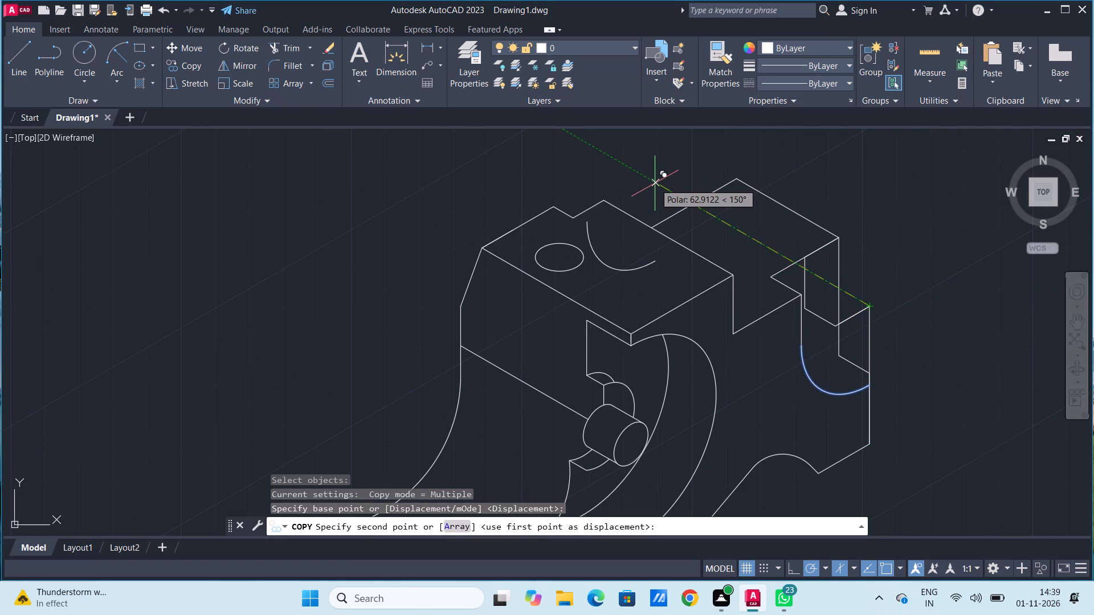
pyautogui.press('9')
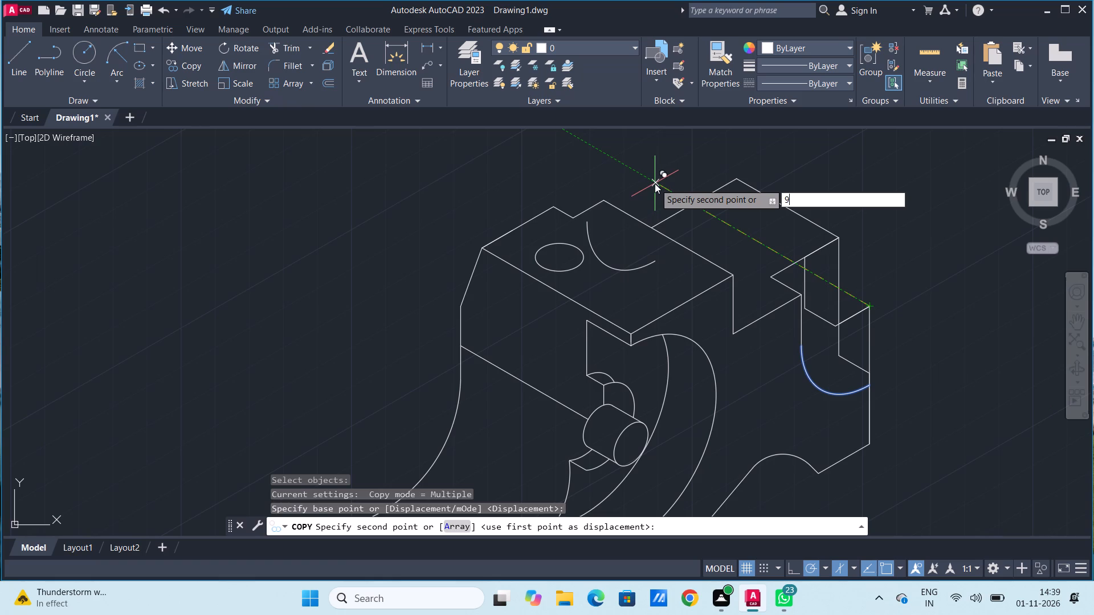
pyautogui.press('Return')
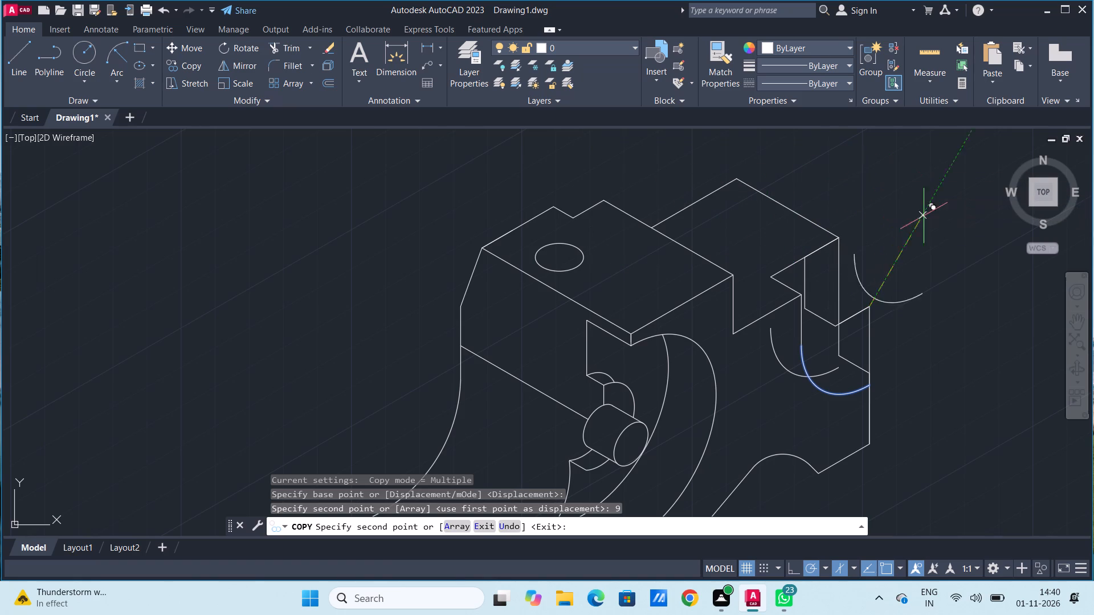
pyautogui.press('Escape')
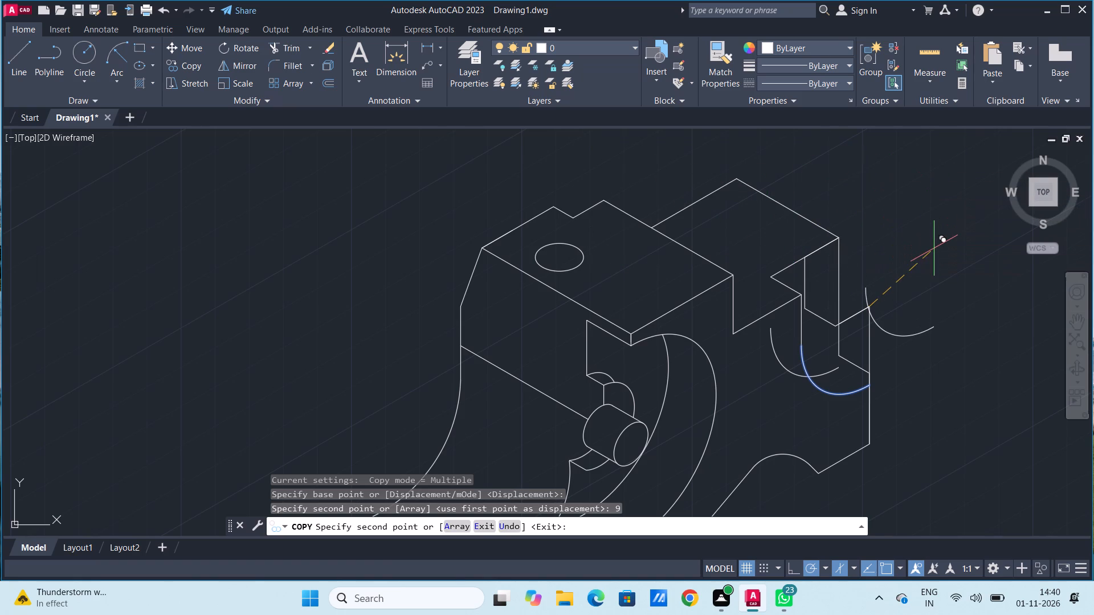
pyautogui.press('Escape')
pyautogui.press('Escape')
pyautogui.press('Escape')
pyautogui.press('Escape')
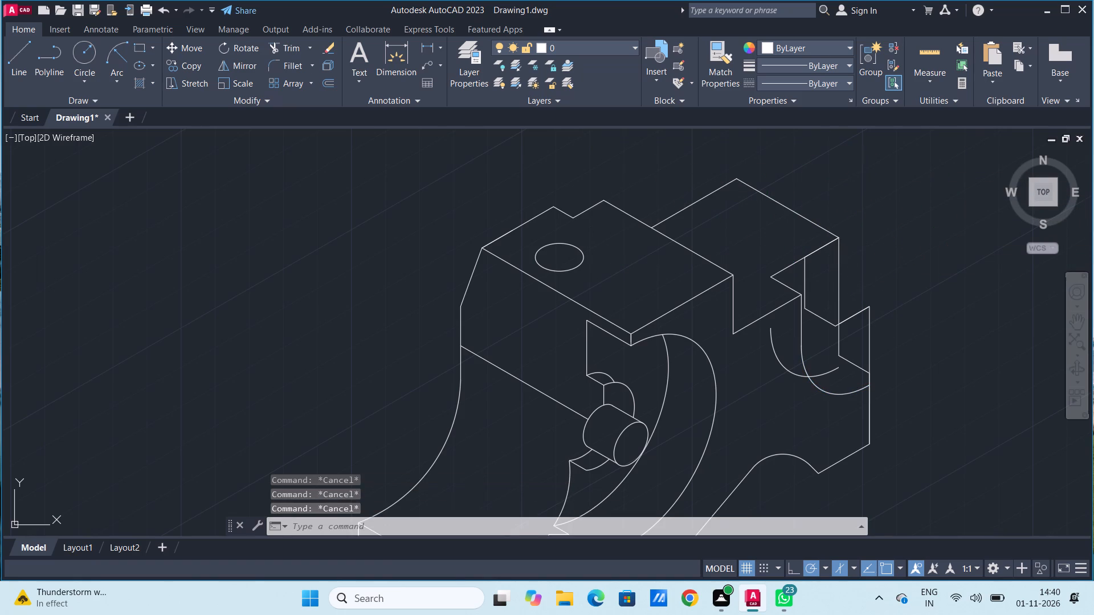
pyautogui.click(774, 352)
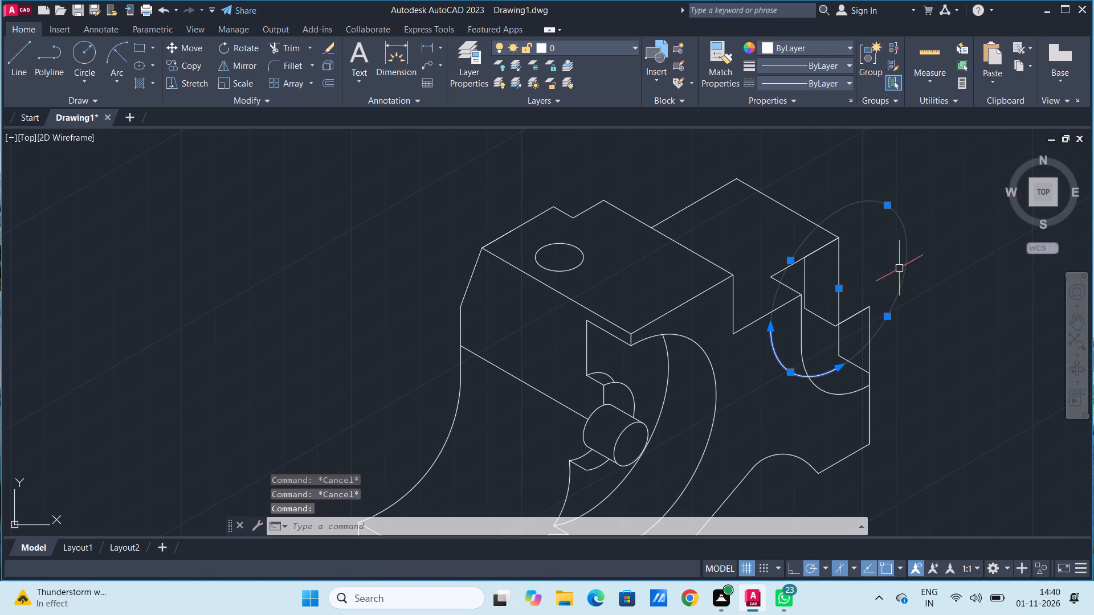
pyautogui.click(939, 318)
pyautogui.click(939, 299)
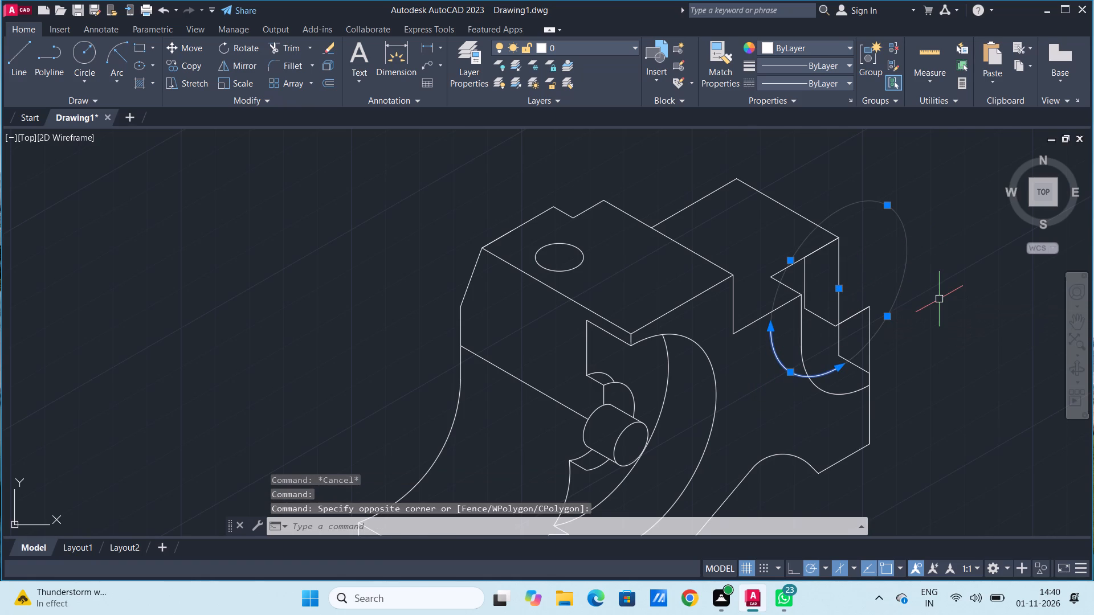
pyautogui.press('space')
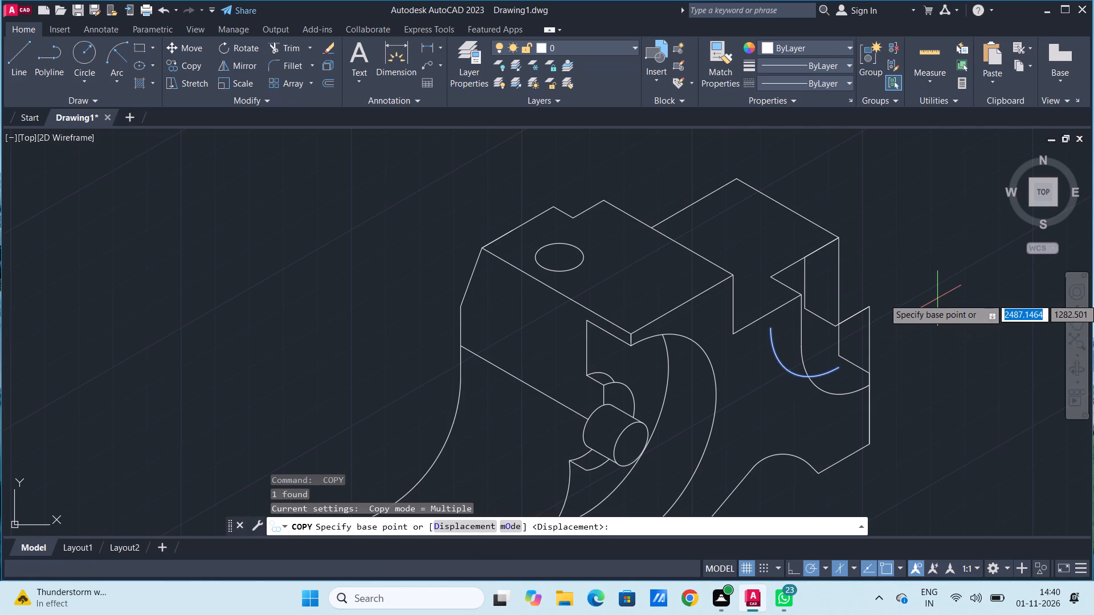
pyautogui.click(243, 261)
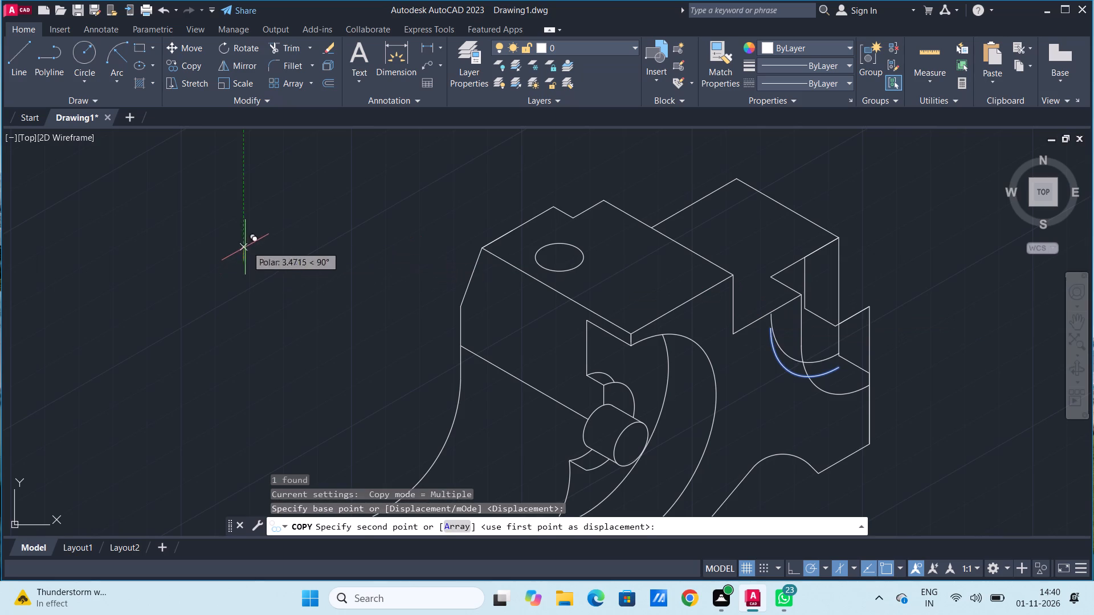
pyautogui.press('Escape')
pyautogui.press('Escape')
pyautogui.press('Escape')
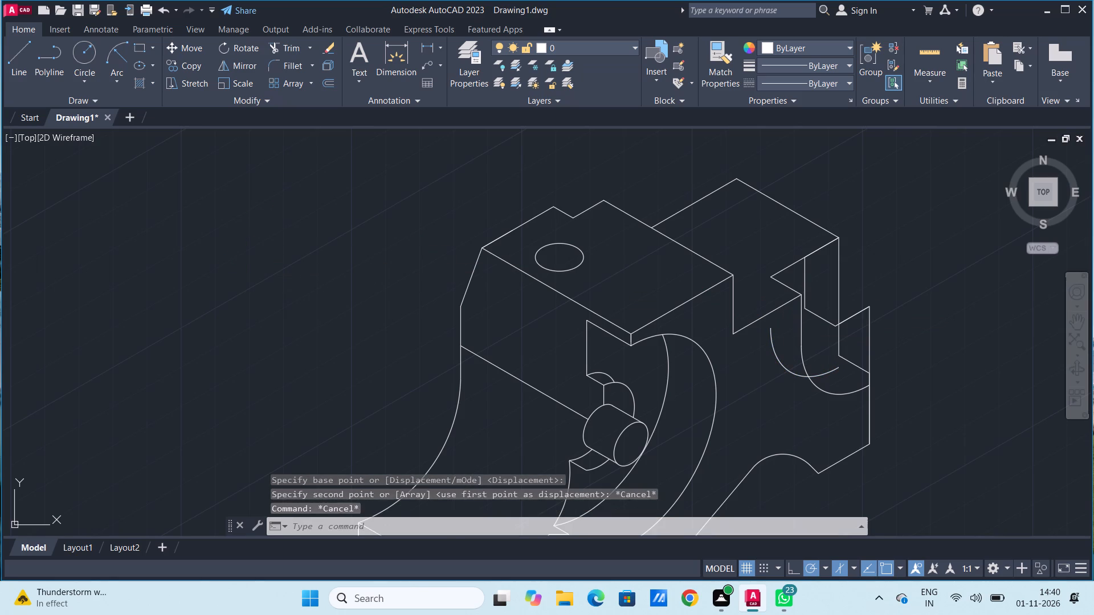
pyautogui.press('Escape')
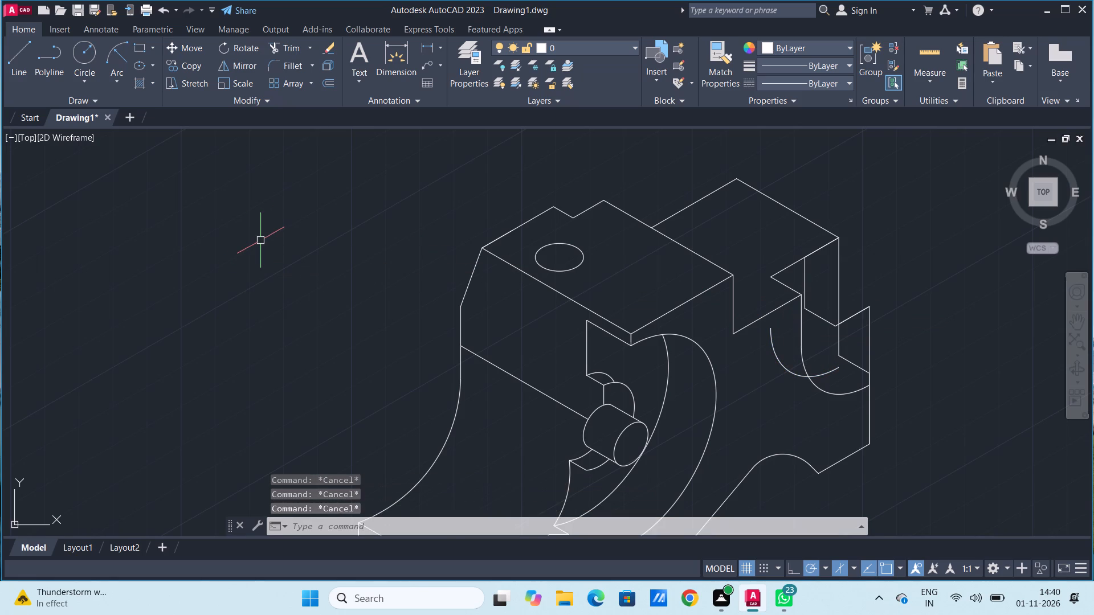
# Extend both ends of the copied arc to the nearest edges of the rear cut-out.
pyautogui.click(308, 50)
pyautogui.click(307, 94)
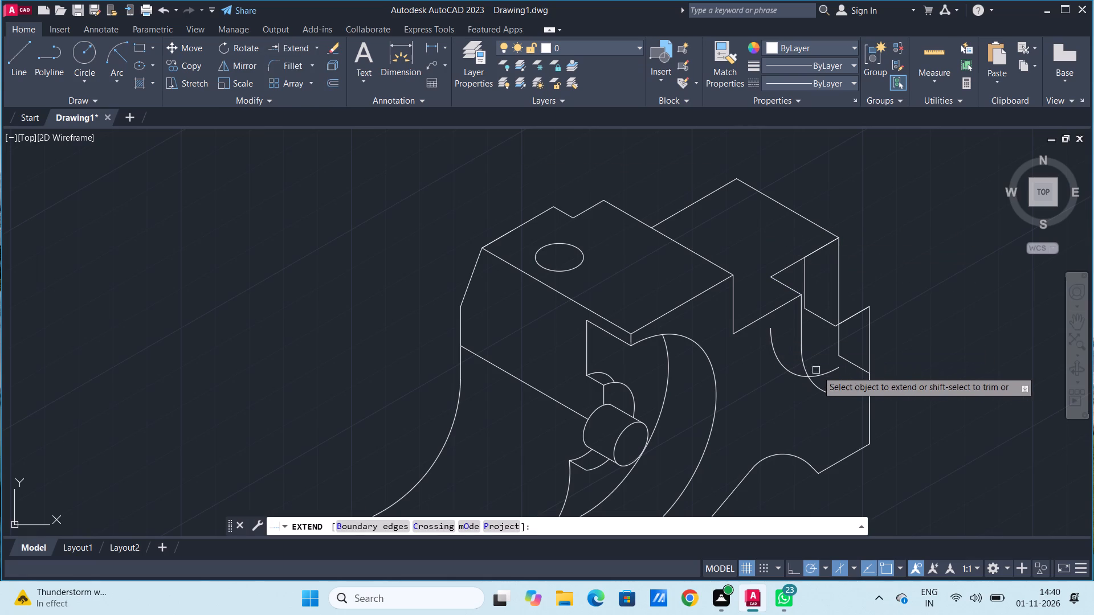
pyautogui.click(827, 373)
pyautogui.click(770, 342)
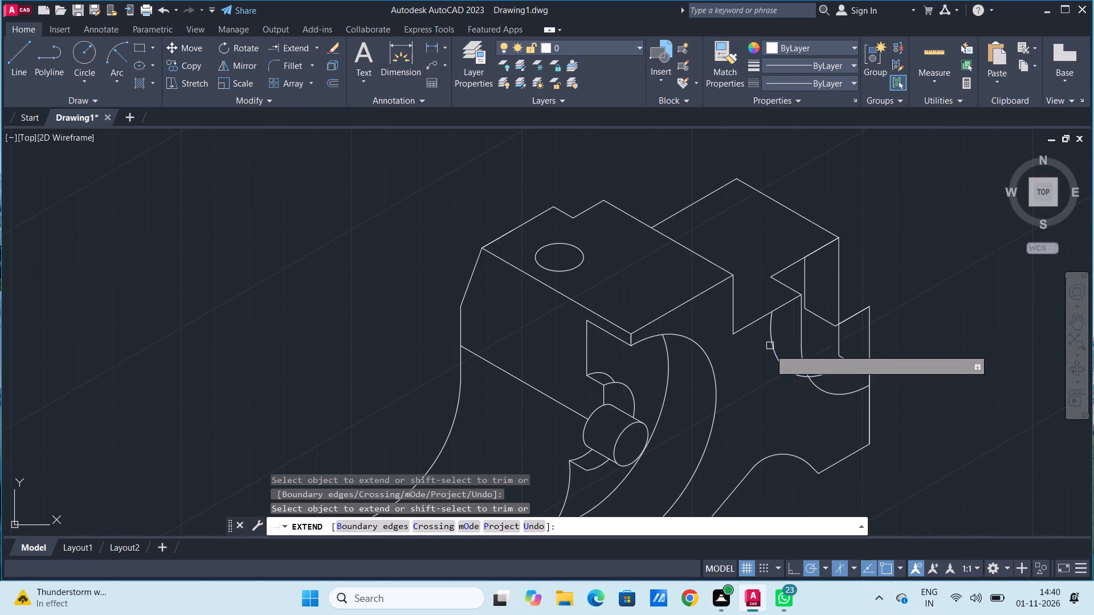
pyautogui.press('space')
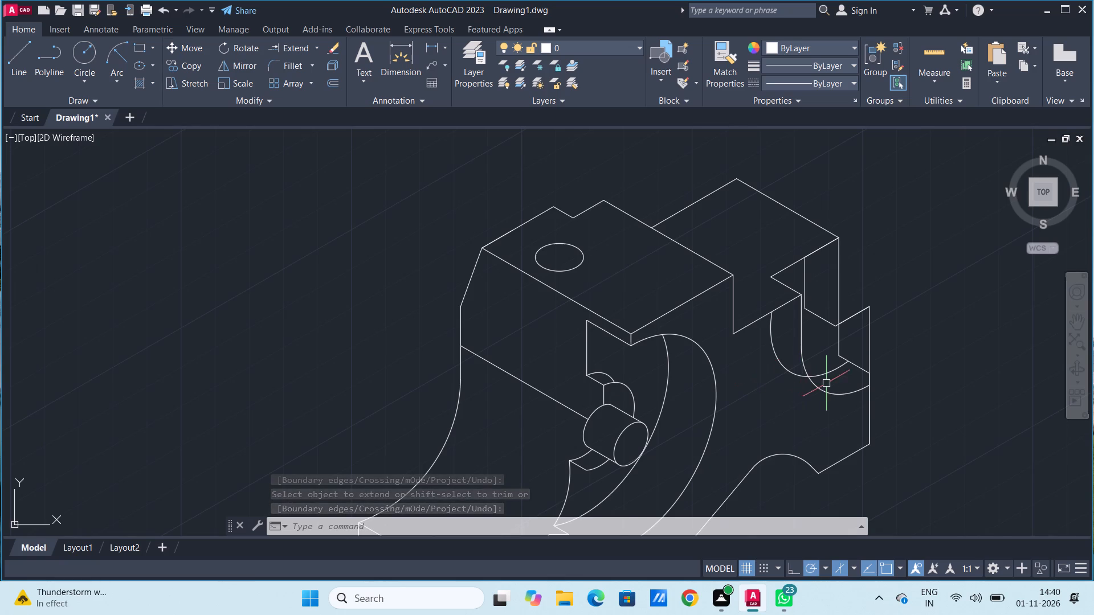
pyautogui.scroll(-1, 834, 387)
pyautogui.scroll(1, 826, 425)
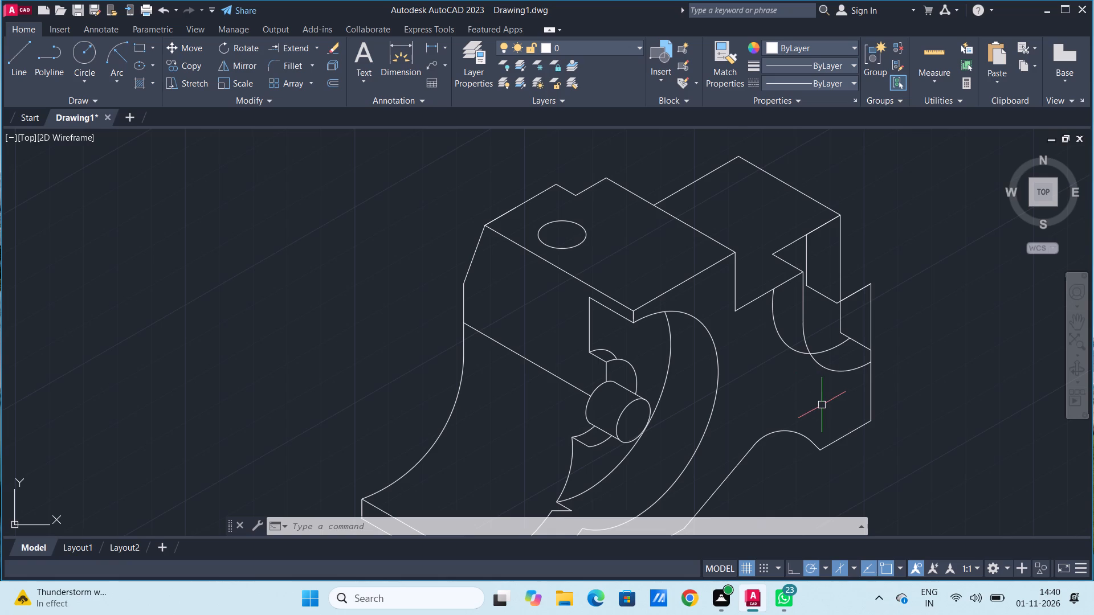
# Draw a line about 14 units long at 150° from the original arc's end on the outermost vertical line.
pyautogui.click(19, 59)
pyautogui.scroll(-1, 815, 339)
pyautogui.scroll(2, 821, 341)
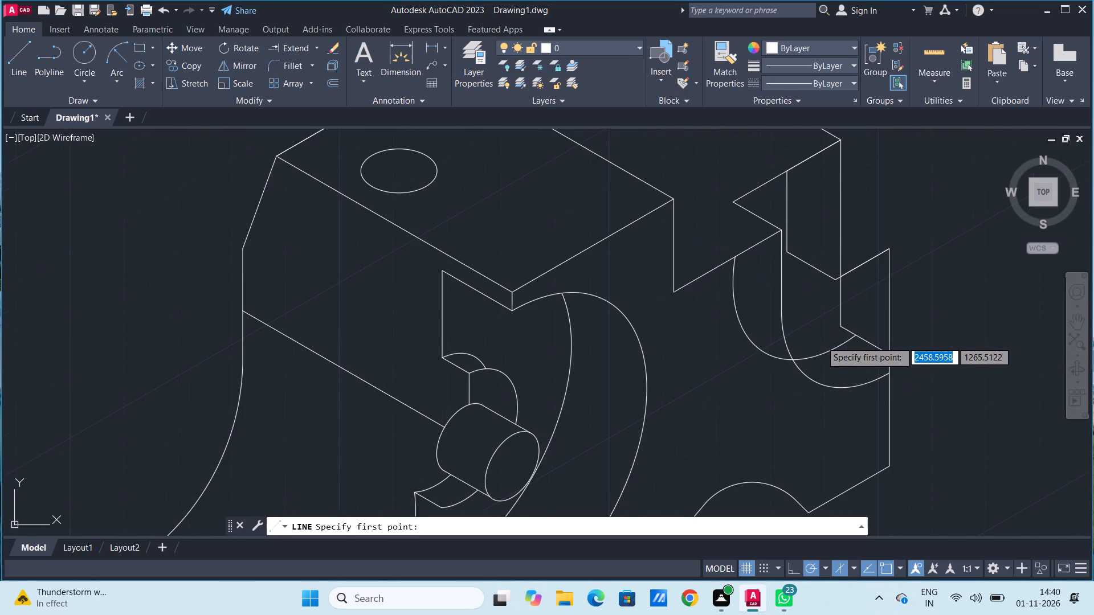
pyautogui.scroll(2, 821, 341)
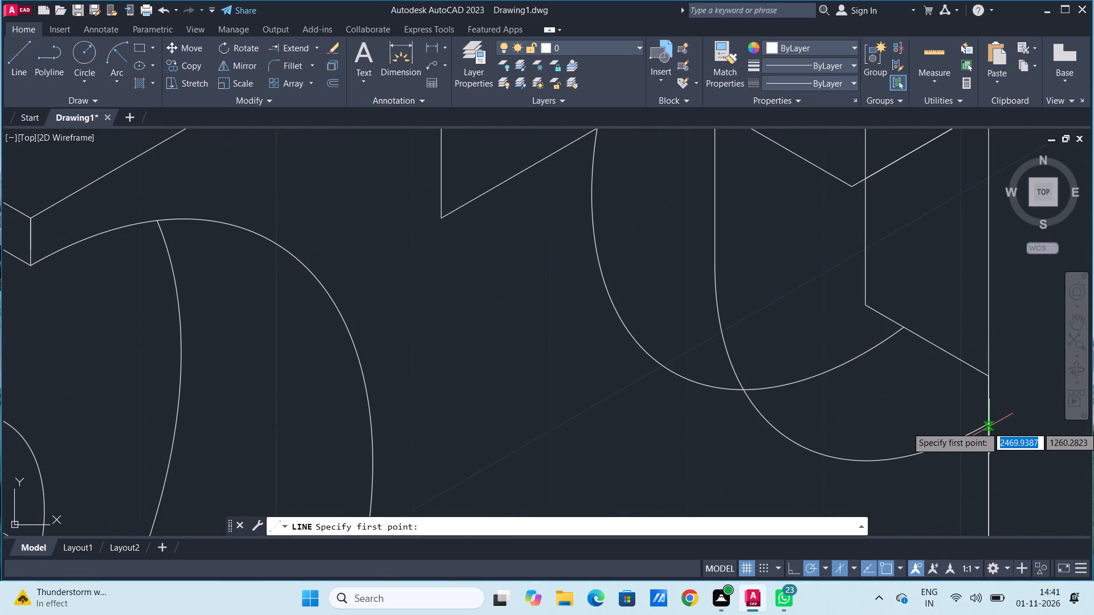
pyautogui.click(990, 425)
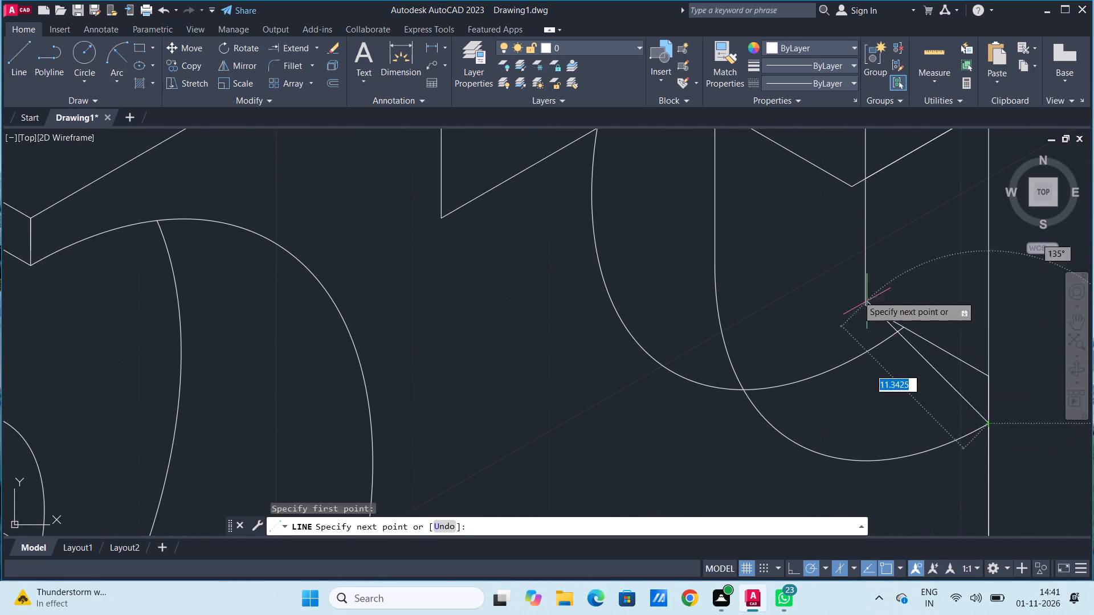
pyautogui.click(798, 313)
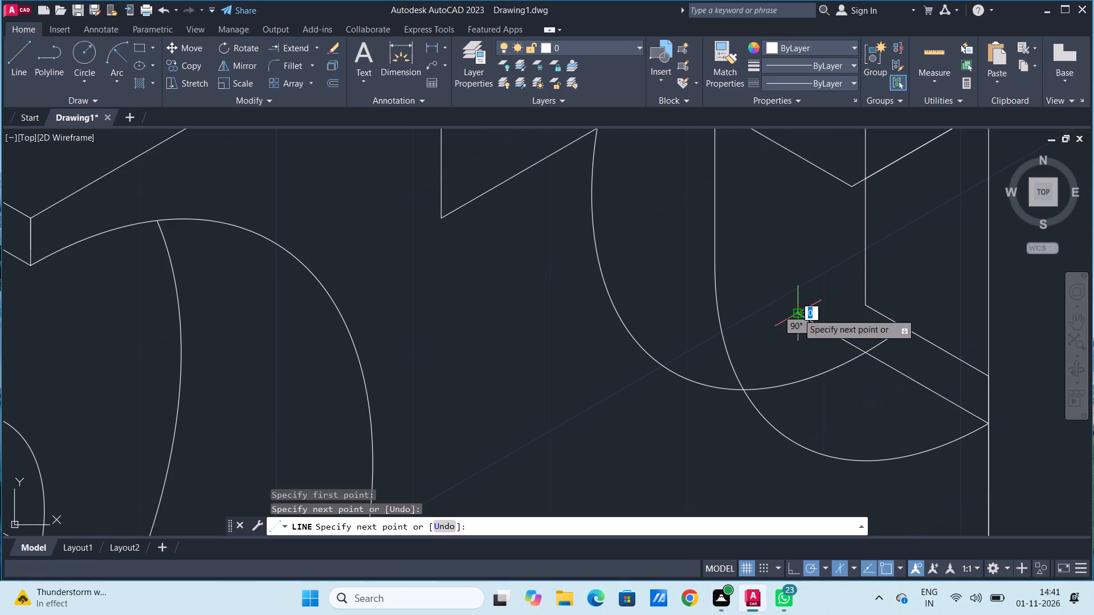
pyautogui.press('space')
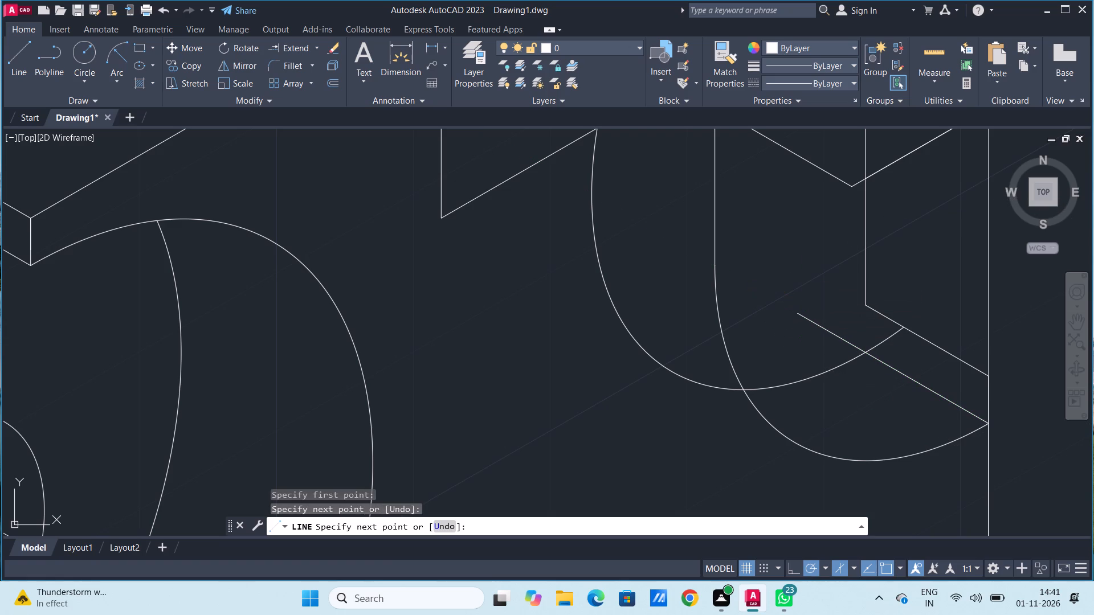
pyautogui.scroll(-3, 803, 289)
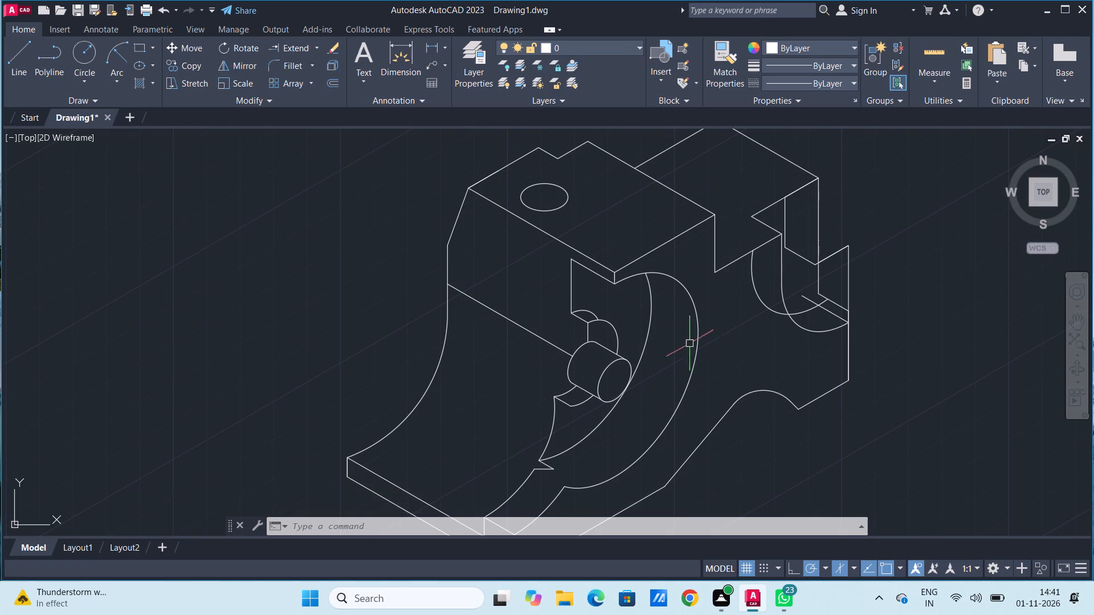
# Trim the new 150° line's overrun at the rear cut-out and remove the leftover arc and line stubs just above it.
pyautogui.click(315, 47)
pyautogui.click(309, 71)
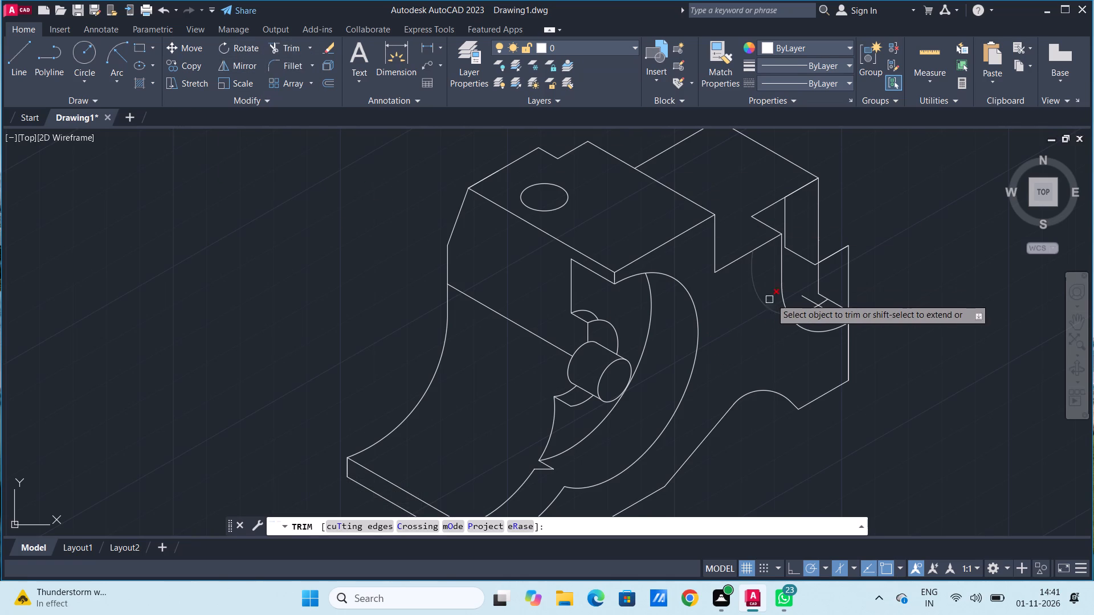
pyautogui.click(806, 297)
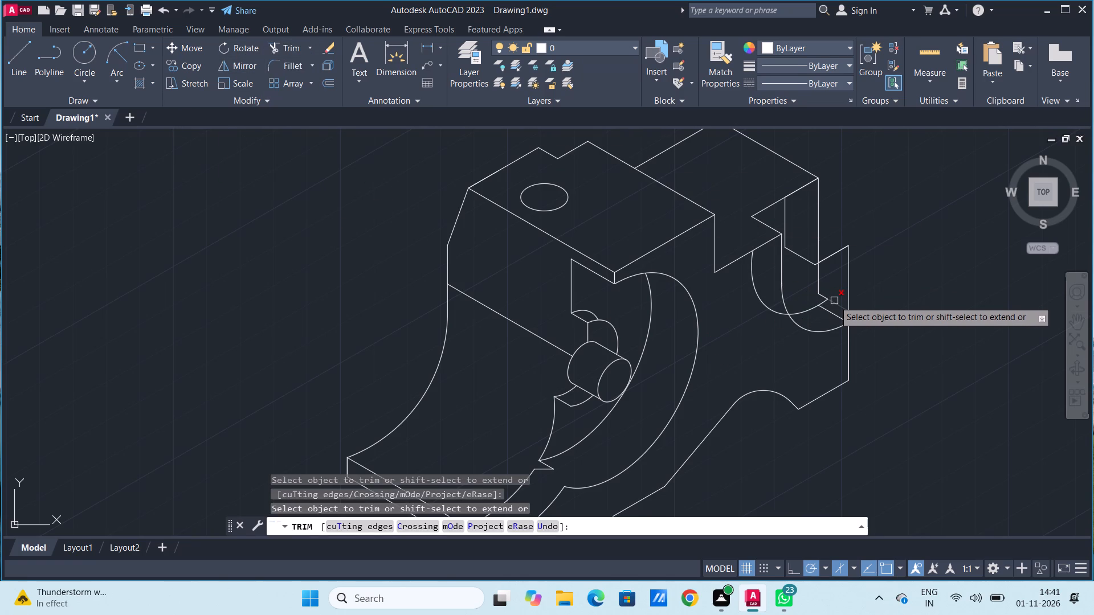
pyautogui.click(835, 301)
pyautogui.click(829, 297)
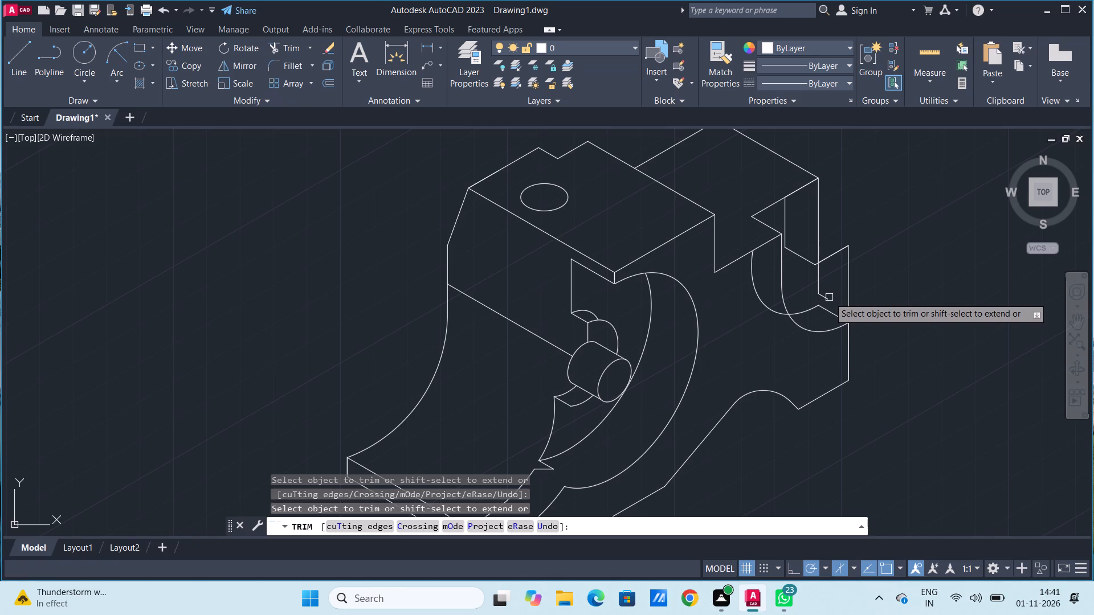
pyautogui.click(829, 295)
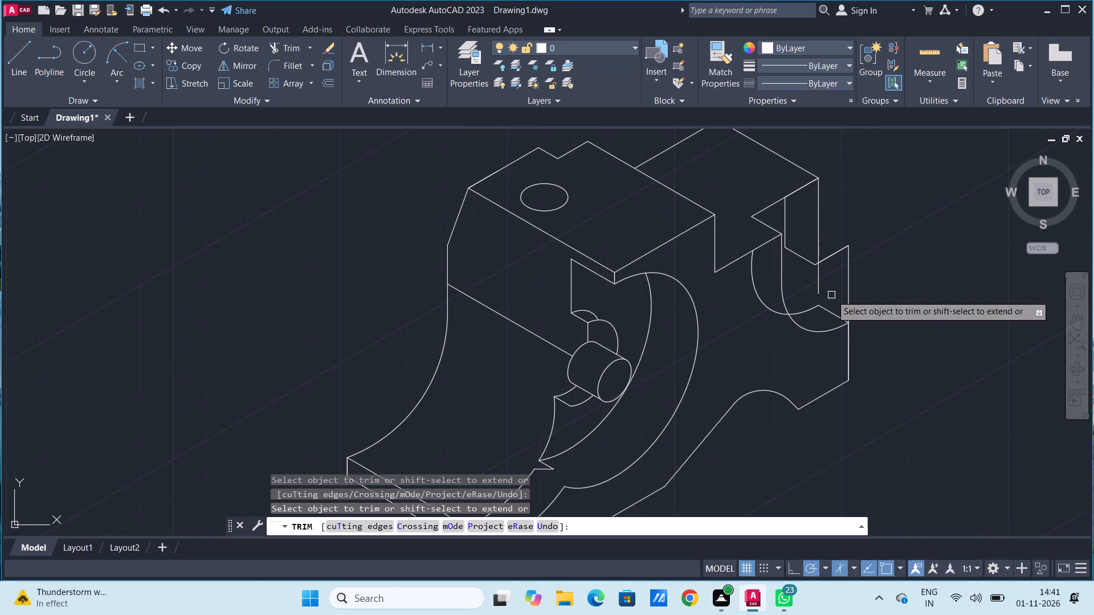
pyautogui.press('Escape')
pyautogui.press('Escape')
pyautogui.press('Escape')
pyautogui.press('Escape')
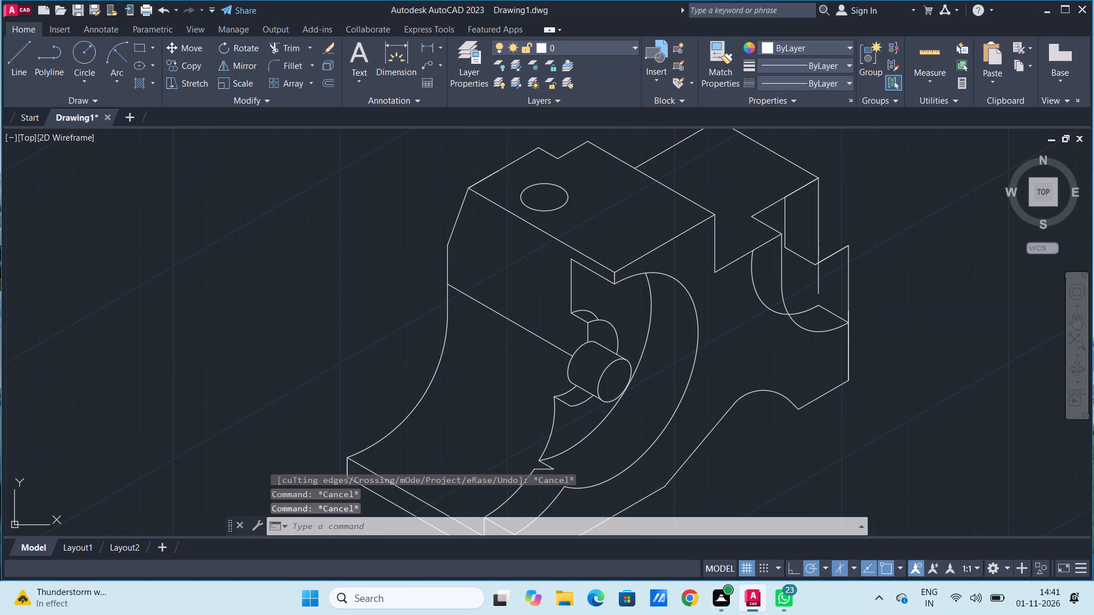
# Extend the rear cut-out's inner vertical line down to the corner where the copied arc meets the new 150° line.
pyautogui.click(309, 52)
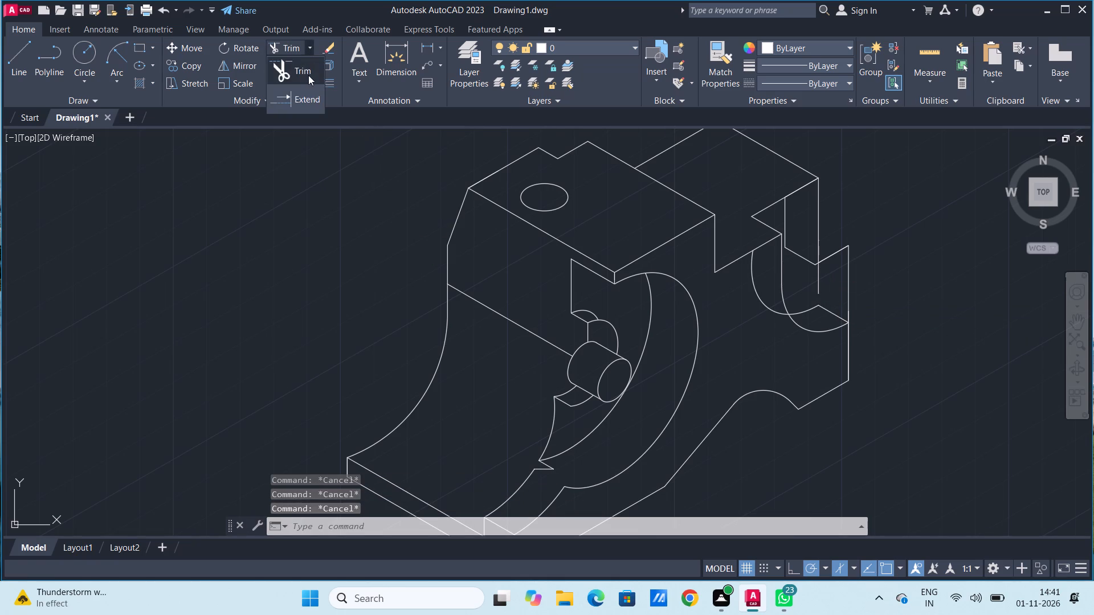
pyautogui.click(308, 100)
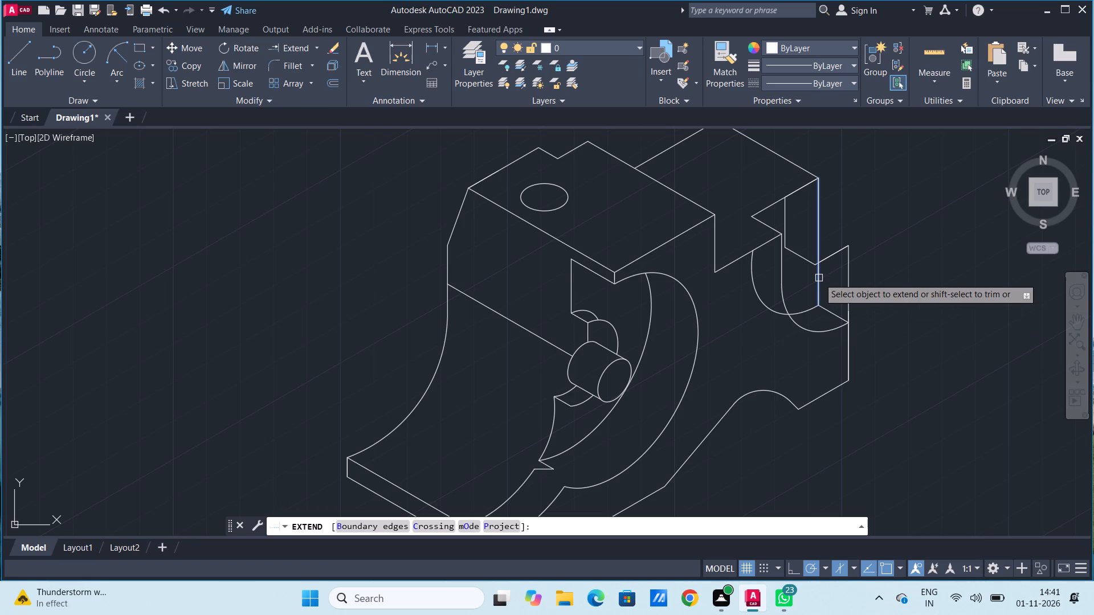
pyautogui.click(819, 278)
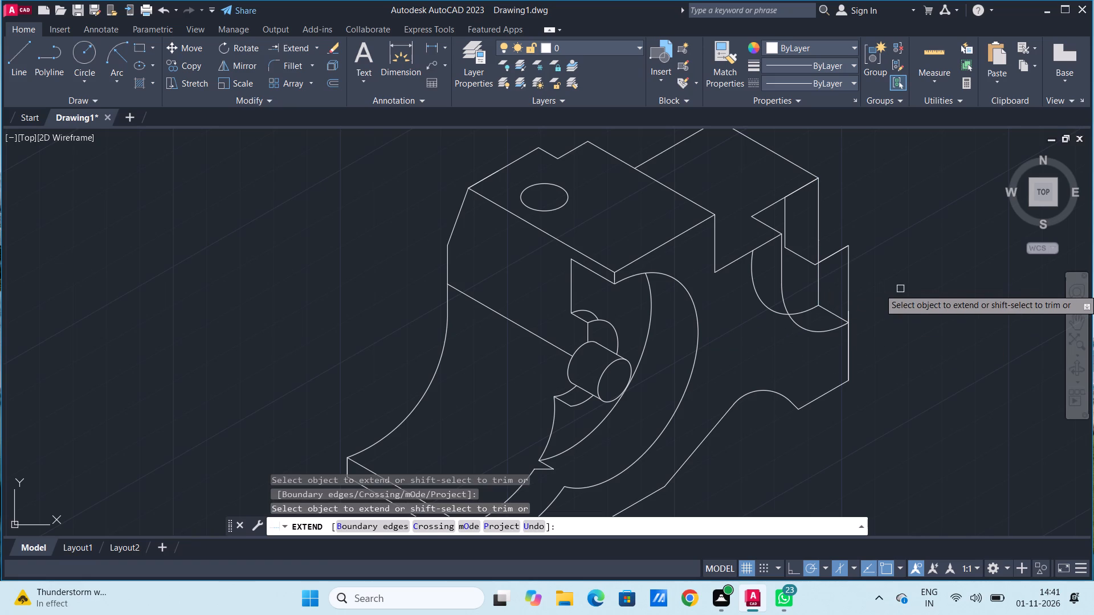
pyautogui.press('Escape')
pyautogui.press('Escape')
pyautogui.press('Escape')
pyautogui.press('Escape')
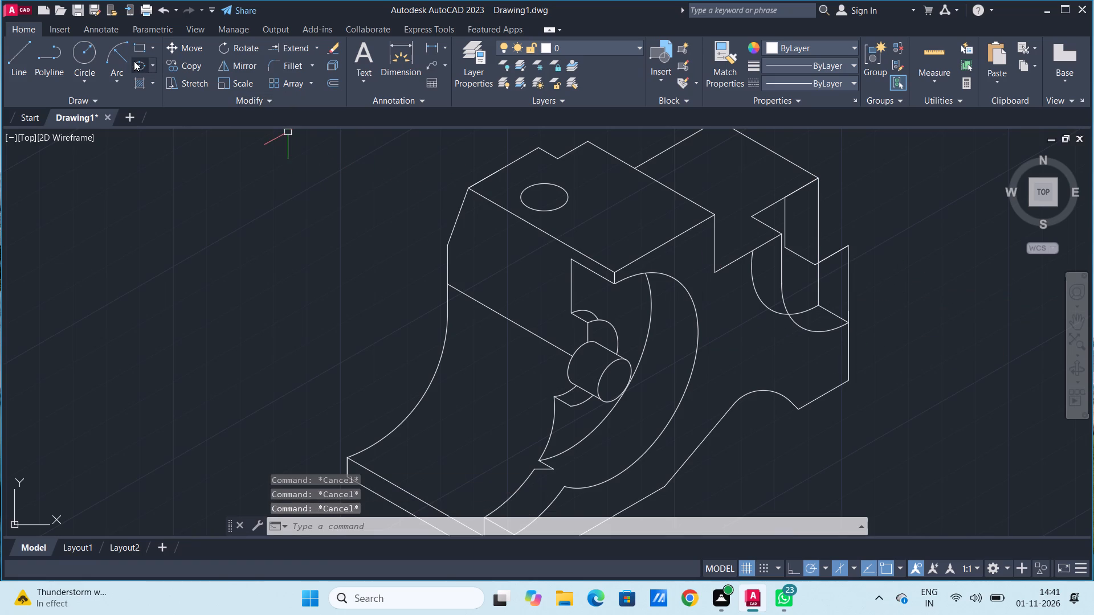
# Trim off the part of the copied arc that lies outside the rear cut-out's front edge.
pyautogui.click(316, 47)
pyautogui.click(307, 64)
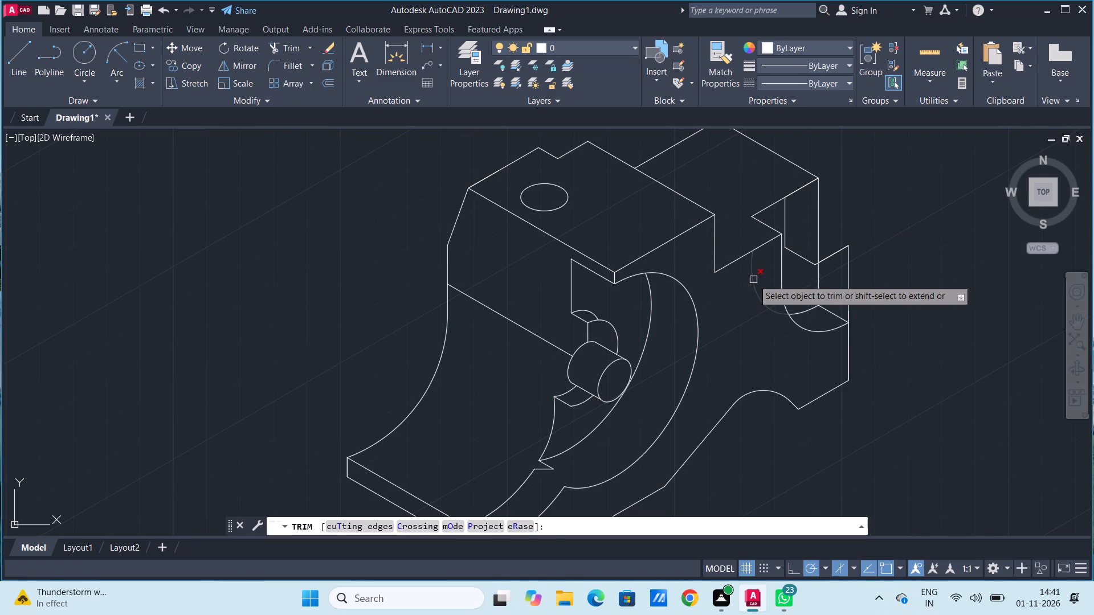
pyautogui.click(753, 280)
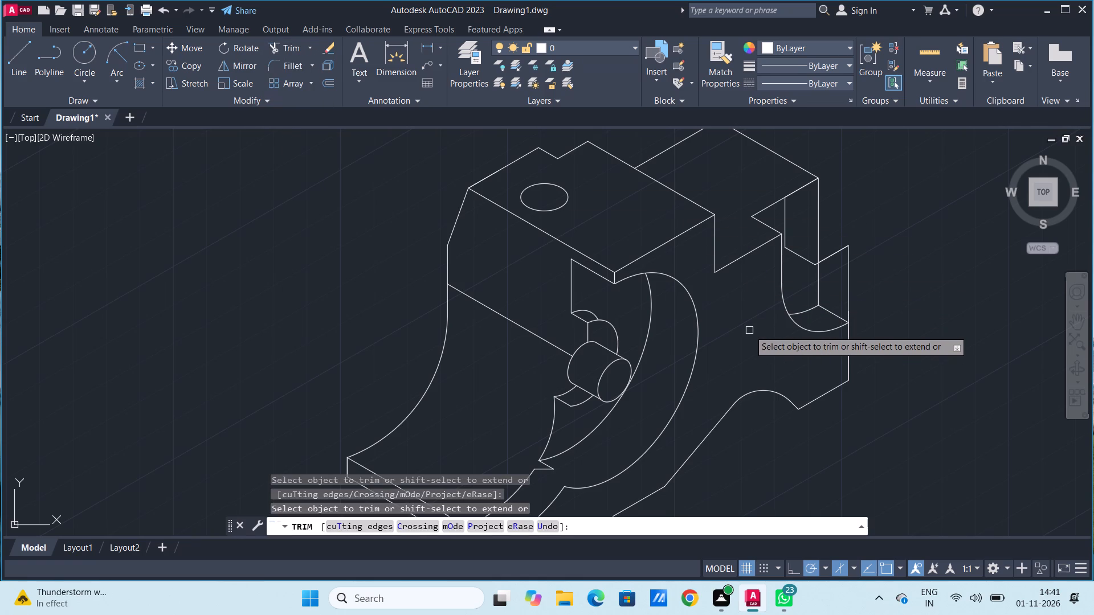
pyautogui.moveTo(750, 331); pyautogui.dragTo(752, 387, button='middle')
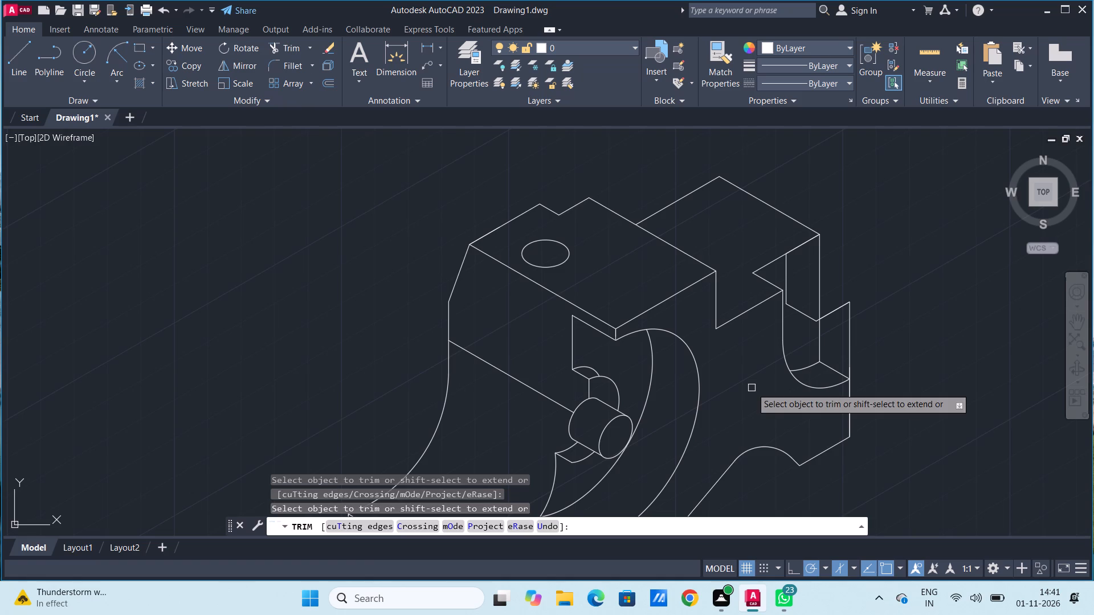
pyautogui.press('Escape')
pyautogui.press('Escape')
pyautogui.press('Escape')
pyautogui.press('Escape')
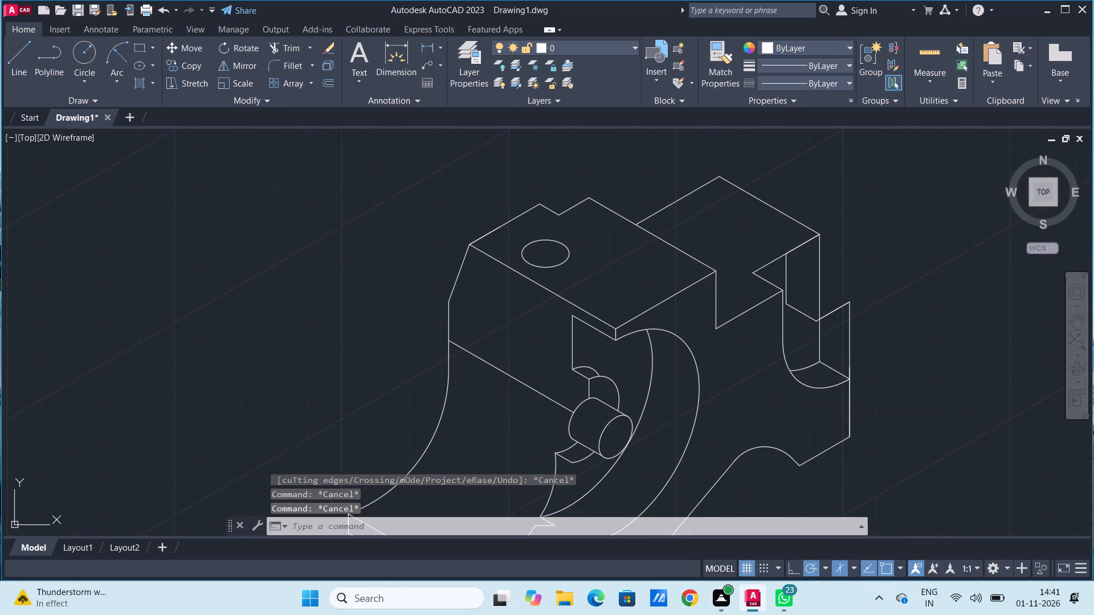
# Draw a radius-5 isocircle centred on the lower end of the short vertical line in the rear cut-out.
pyautogui.write('ell')
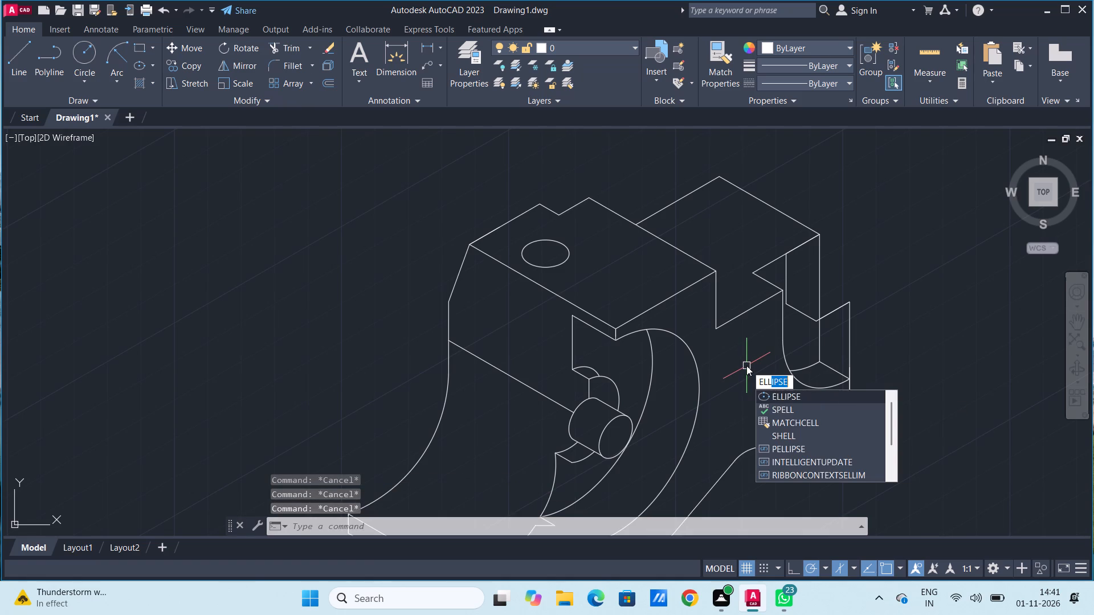
pyautogui.press('Return')
pyautogui.write('iso')
pyautogui.press('Return')
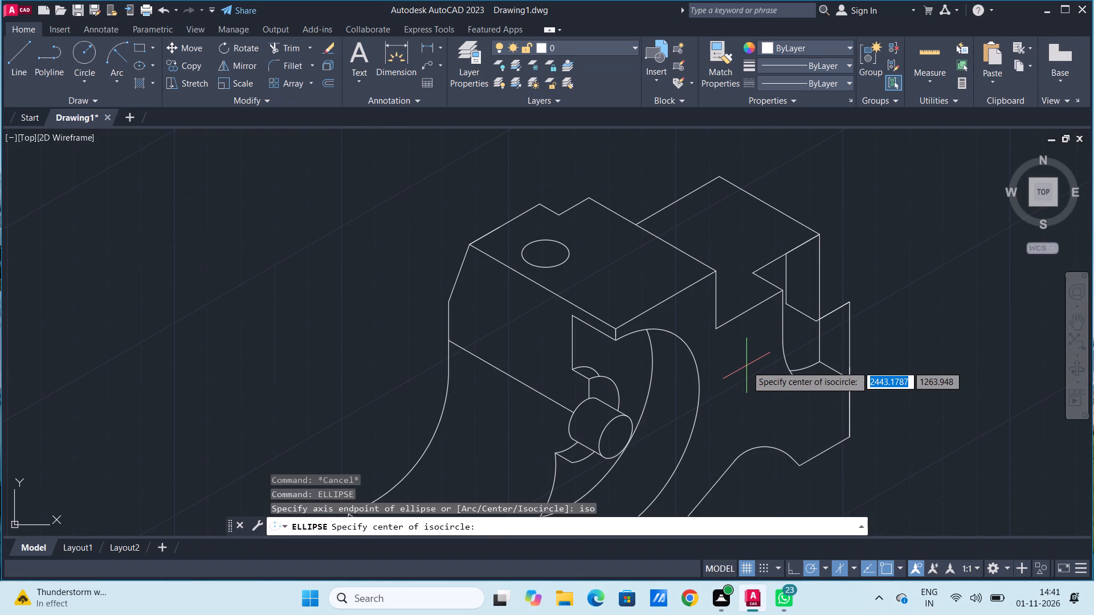
pyautogui.click(785, 305)
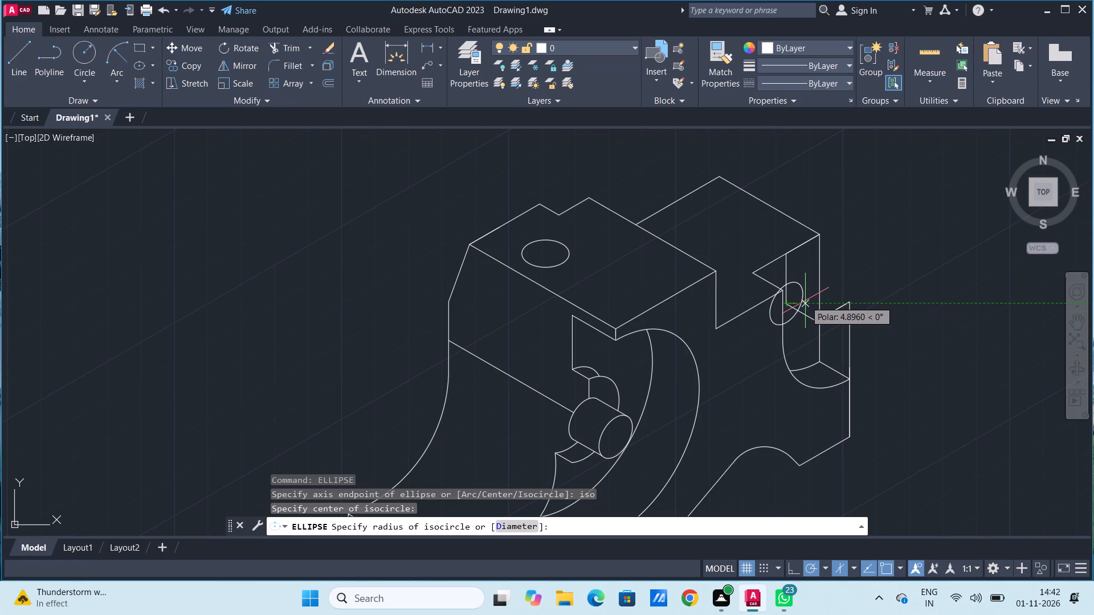
pyautogui.press('5')
pyautogui.press('Return')
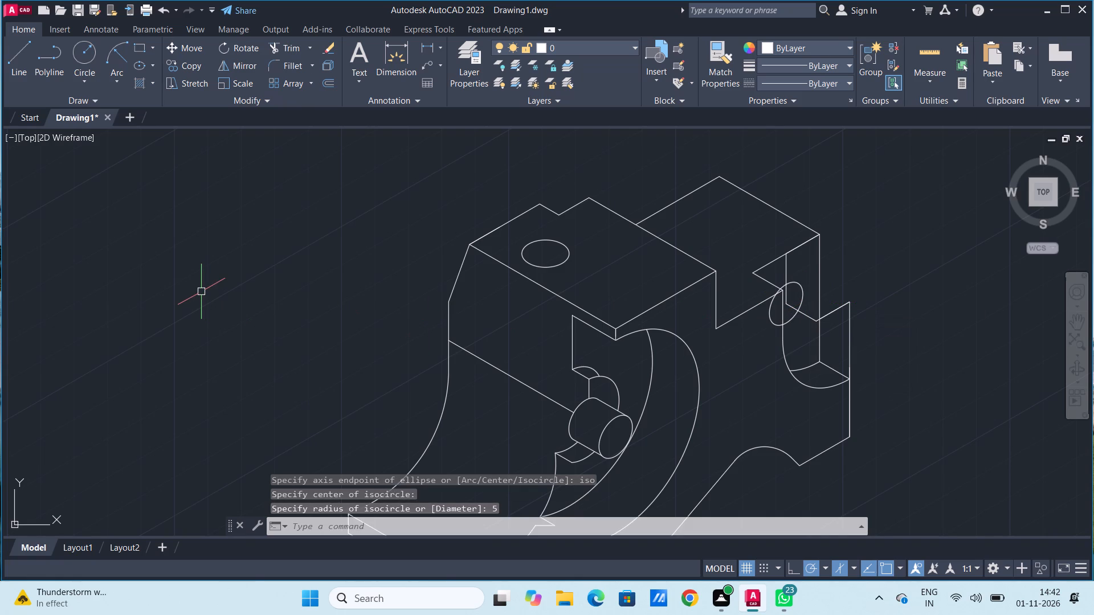
# Trim the short vertical line above the isocircle and the isocircle portions that lie beyond the cut-out's front edges.
pyautogui.scroll(-1, 201, 291)
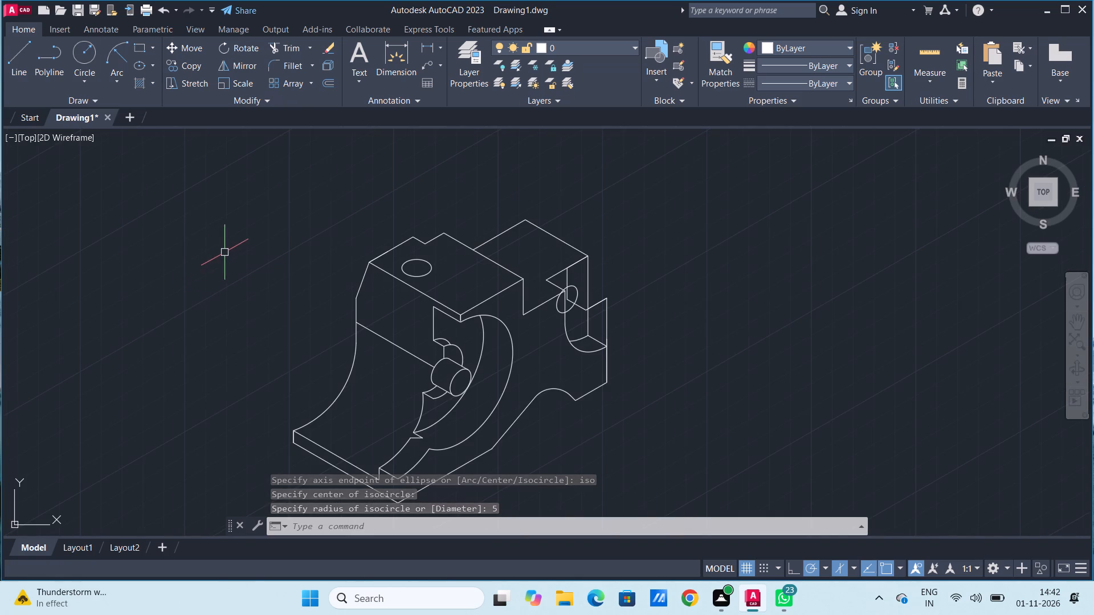
pyautogui.click(280, 50)
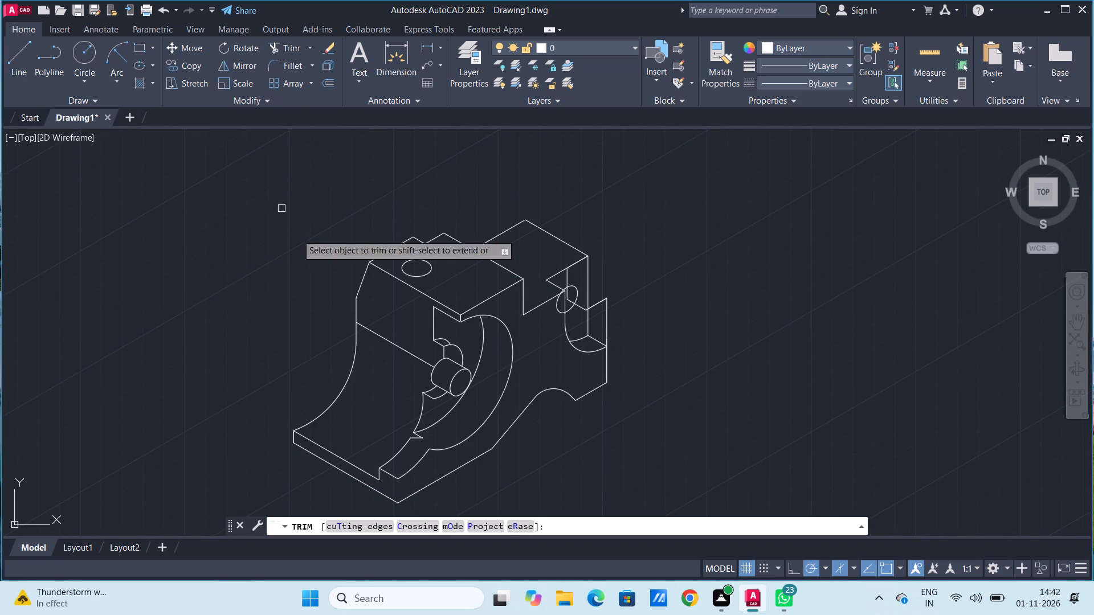
pyautogui.scroll(-2, 494, 317)
pyautogui.scroll(2, 491, 317)
pyautogui.scroll(3, 560, 305)
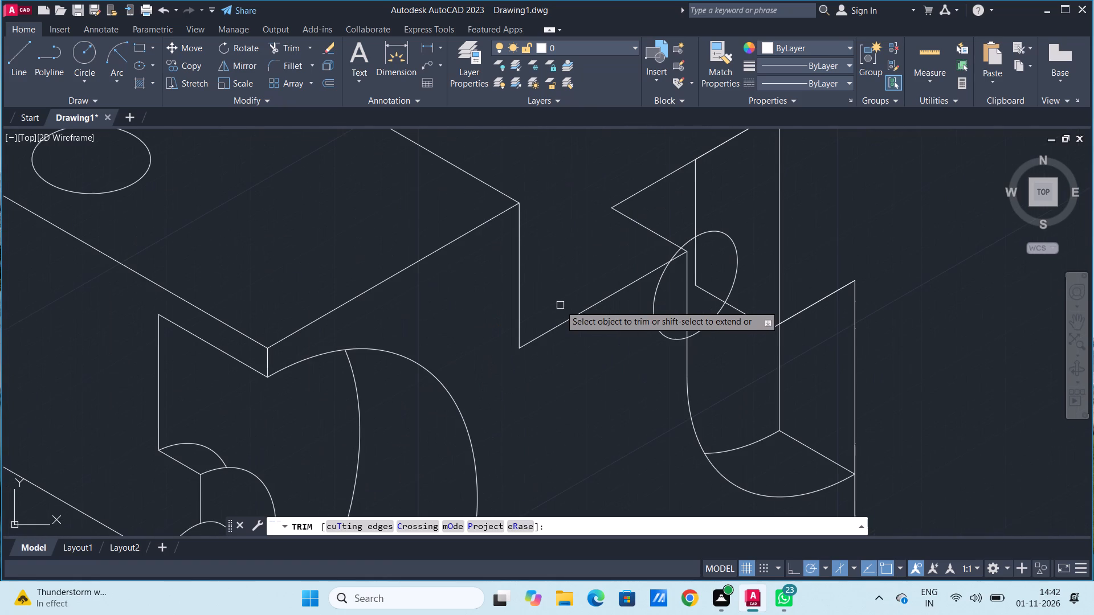
pyautogui.click(693, 192)
pyautogui.scroll(1, 680, 272)
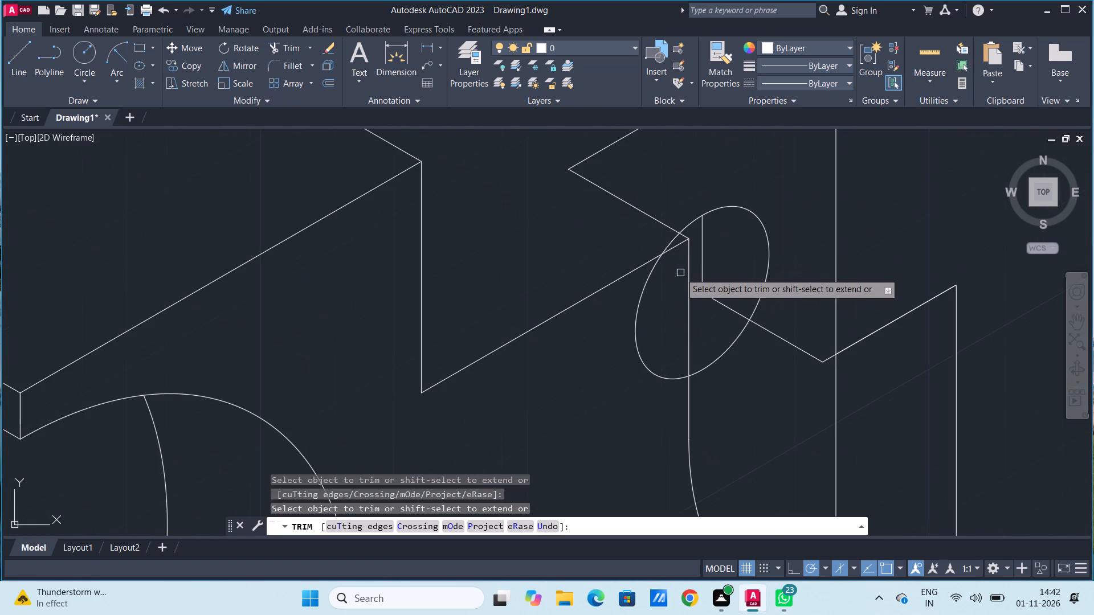
pyautogui.click(671, 240)
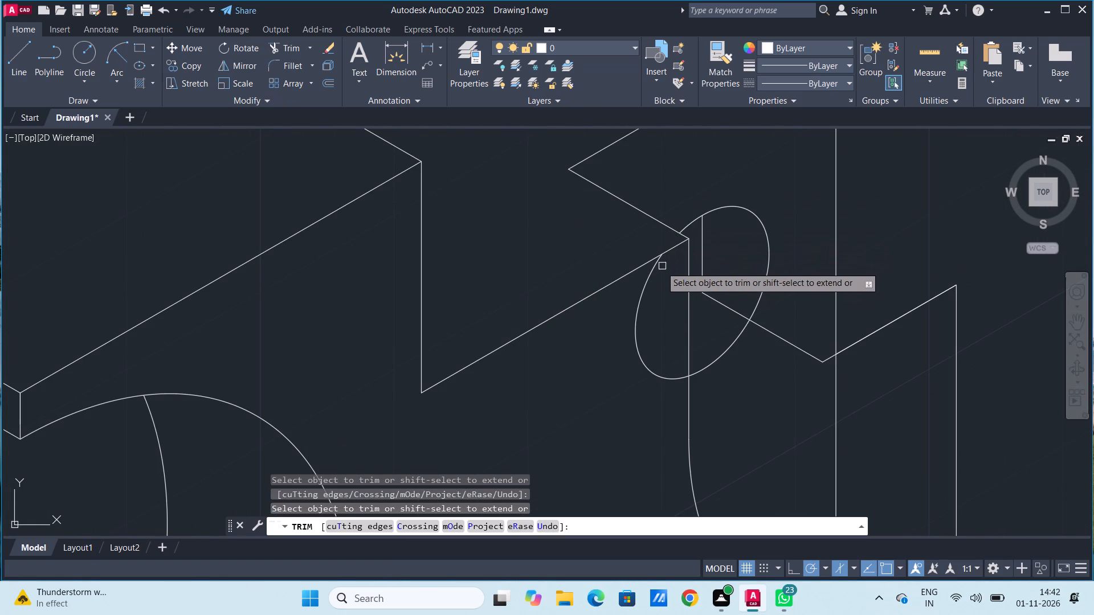
pyautogui.click(653, 274)
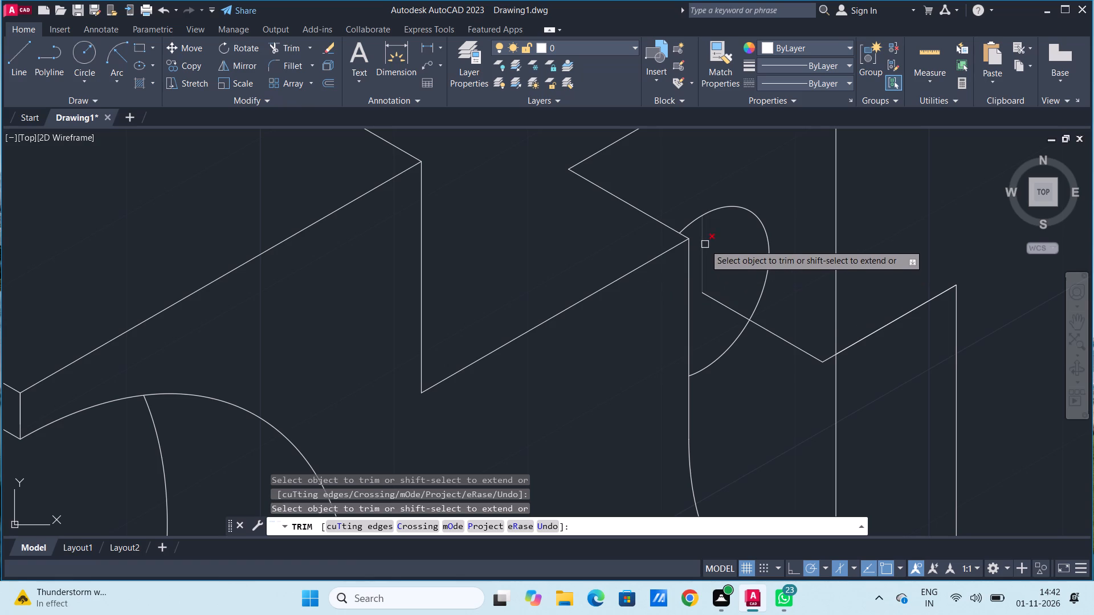
# Trim away the vertical and angled construction lines through and beside the isocircle, plus the outermost vertical line above the arc's end.
pyautogui.click(705, 244)
pyautogui.click(719, 304)
pyautogui.click(783, 338)
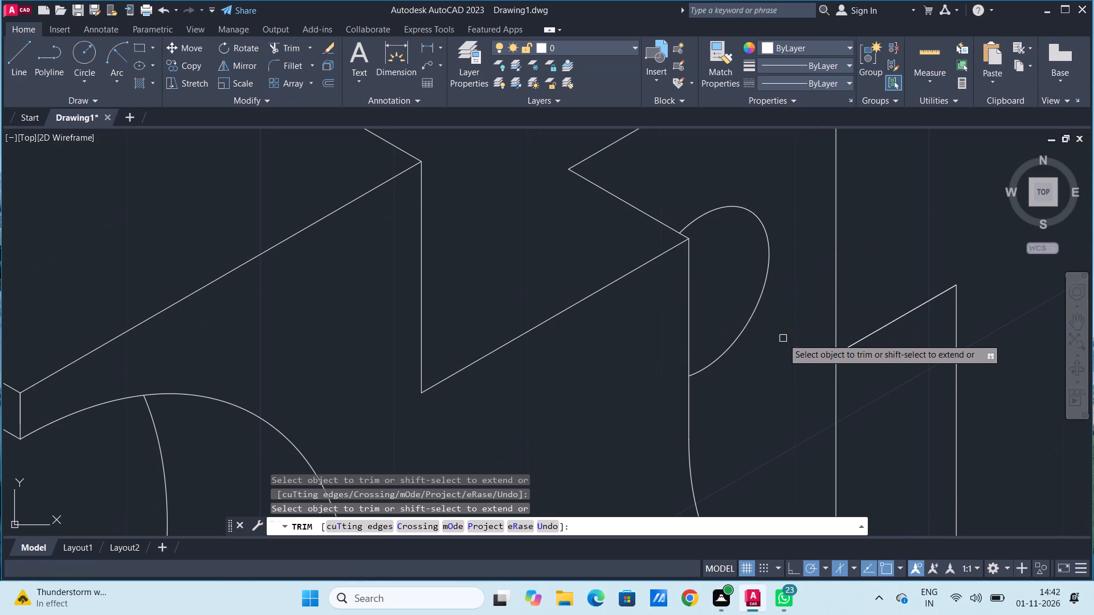
pyautogui.click(826, 357)
pyautogui.click(856, 345)
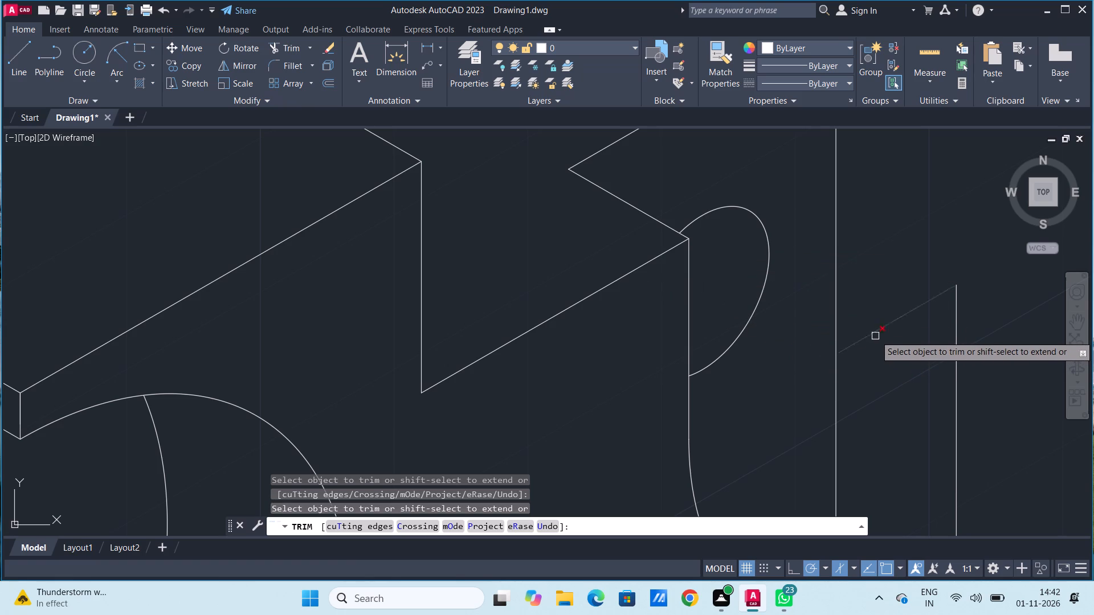
pyautogui.doubleClick(875, 335)
pyautogui.click(957, 325)
pyautogui.scroll(-3, 946, 333)
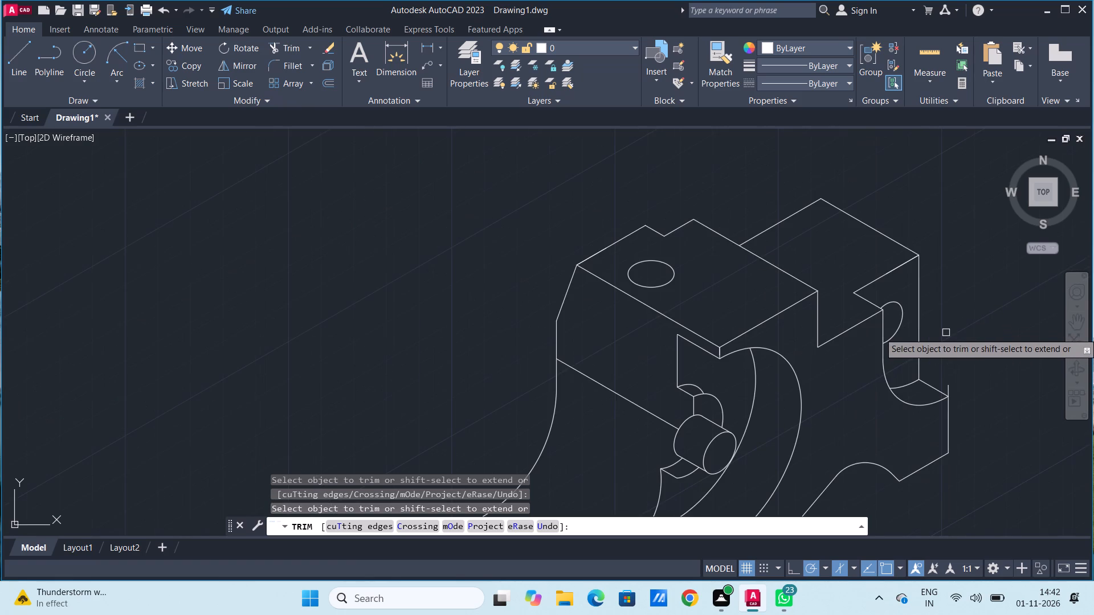
pyautogui.scroll(2, 912, 411)
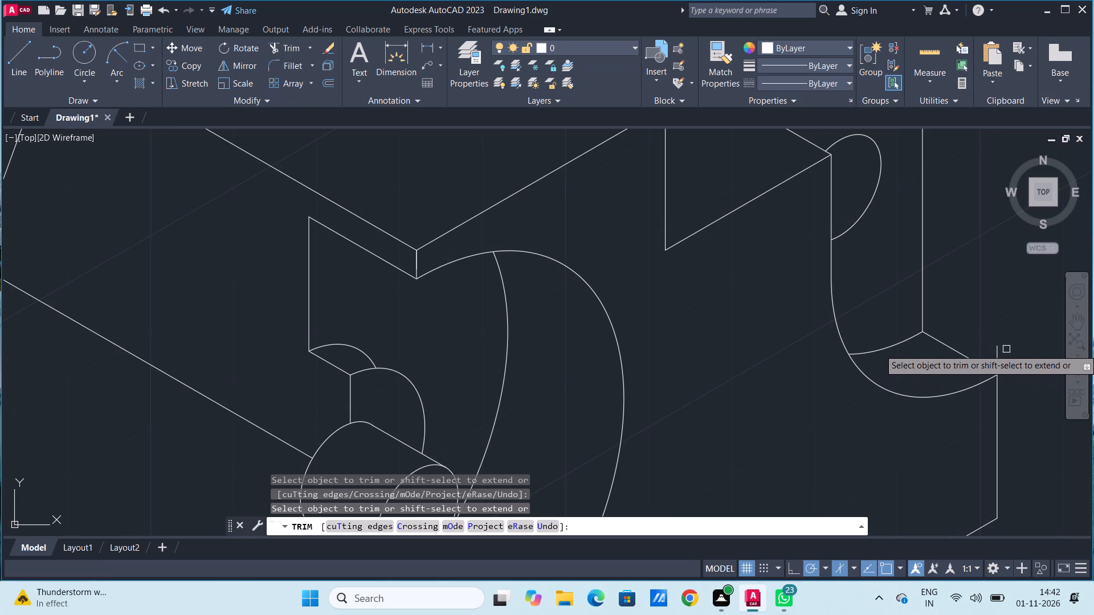
pyautogui.click(997, 354)
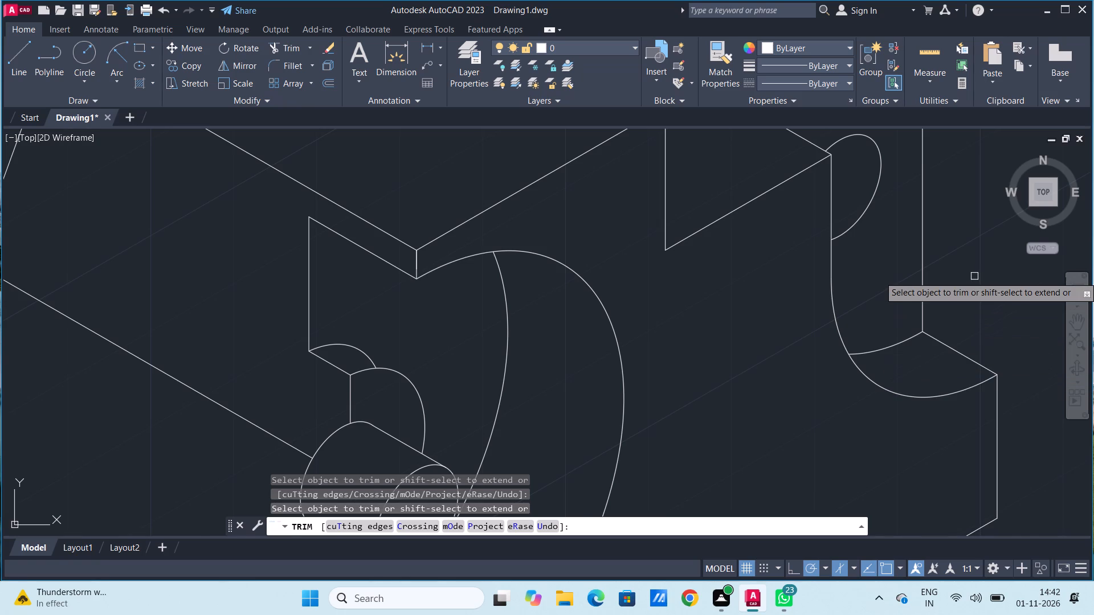
pyautogui.scroll(-1, 974, 276)
pyautogui.moveTo(969, 262); pyautogui.dragTo(944, 367, button='middle')
pyautogui.scroll(3, 932, 343)
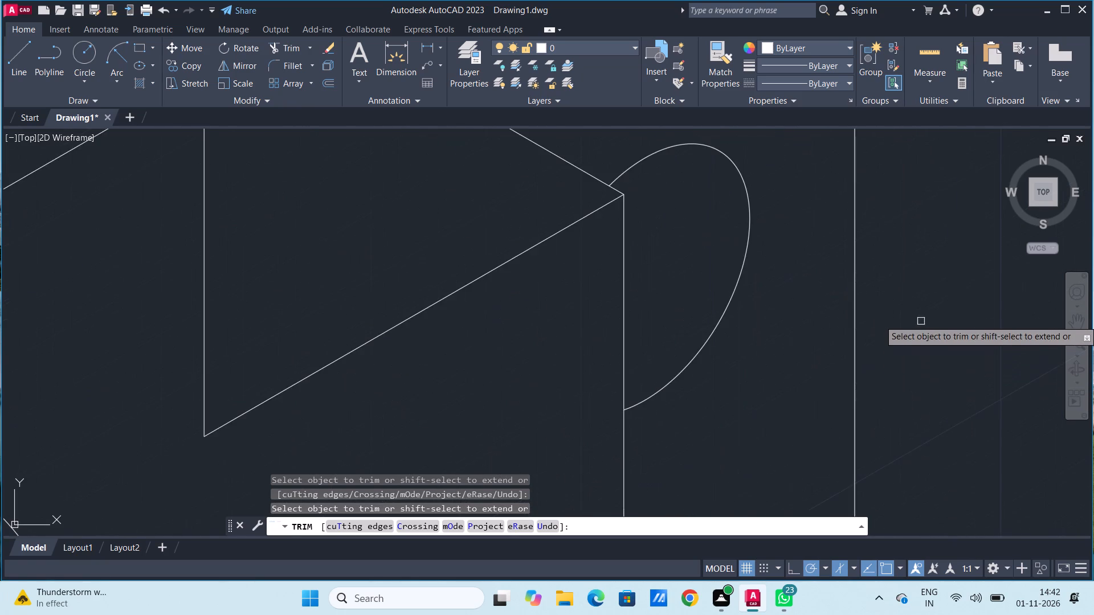
pyautogui.scroll(-5, 920, 320)
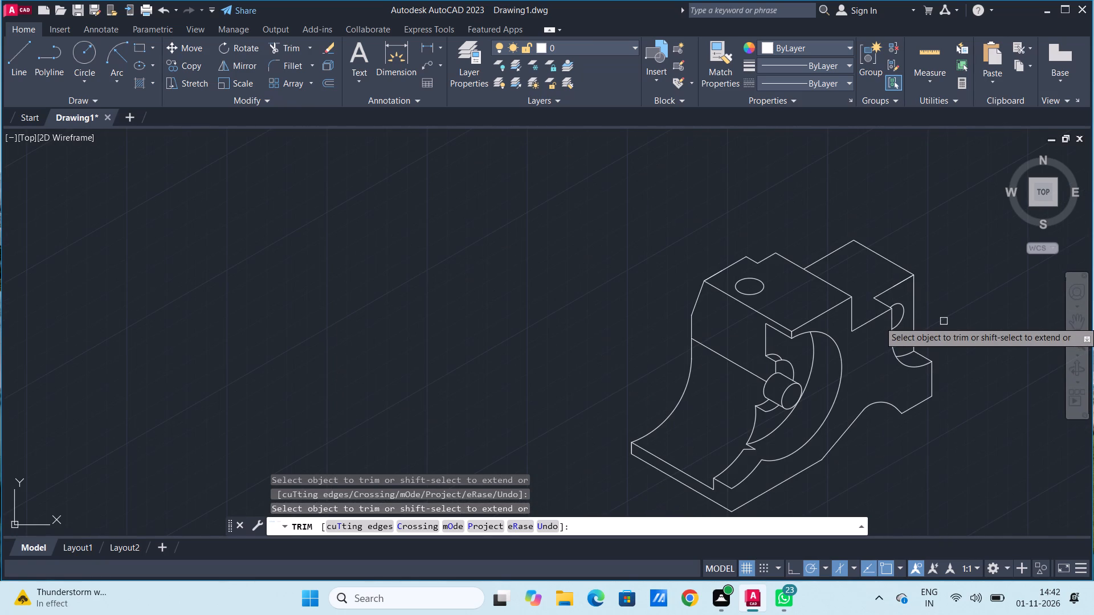
pyautogui.press('Escape')
pyautogui.press('Escape')
pyautogui.press('Escape')
pyautogui.press('Escape')
pyautogui.press('Escape')
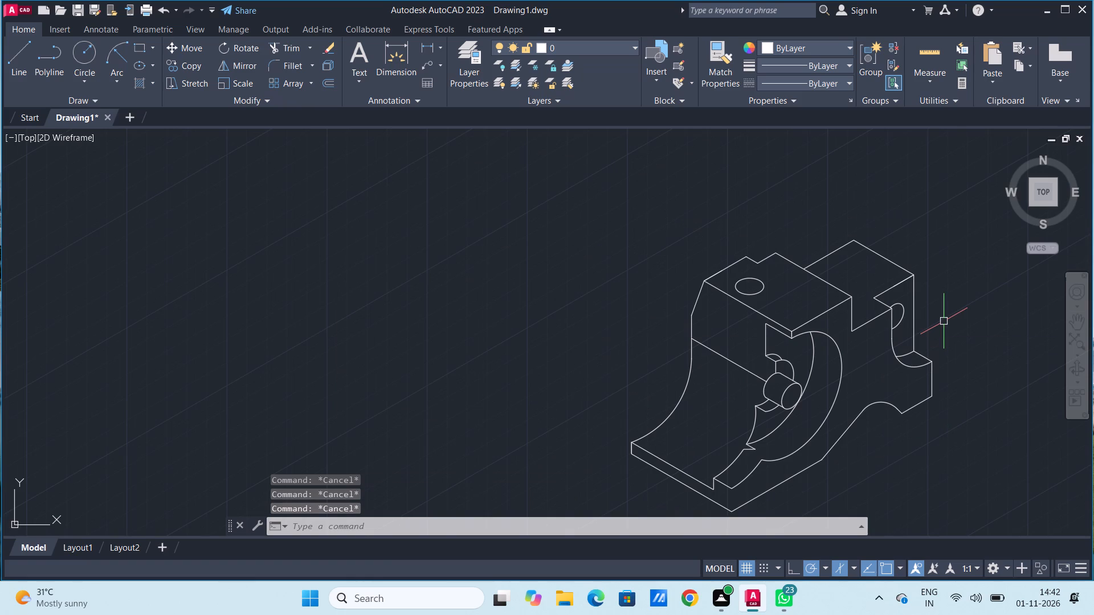
# Set the ISO-25 dimension style's text height to 6 and make the style current.
pyautogui.scroll(1, 880, 383)
pyautogui.scroll(-1, 872, 396)
pyautogui.moveTo(870, 433); pyautogui.dragTo(791, 389, button='middle')
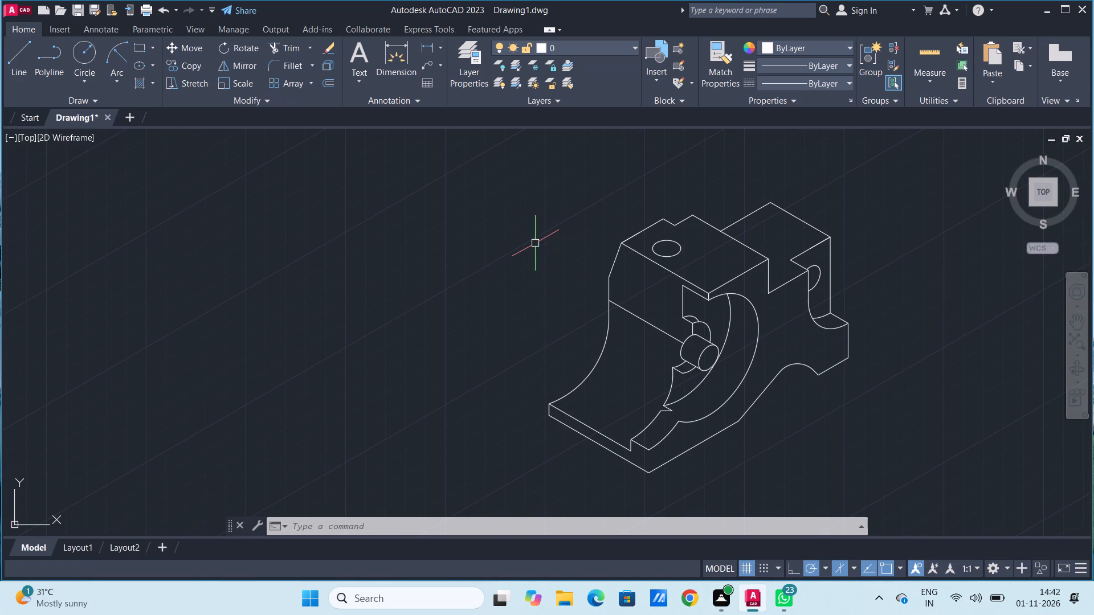
pyautogui.write('d')
pyautogui.press('space')
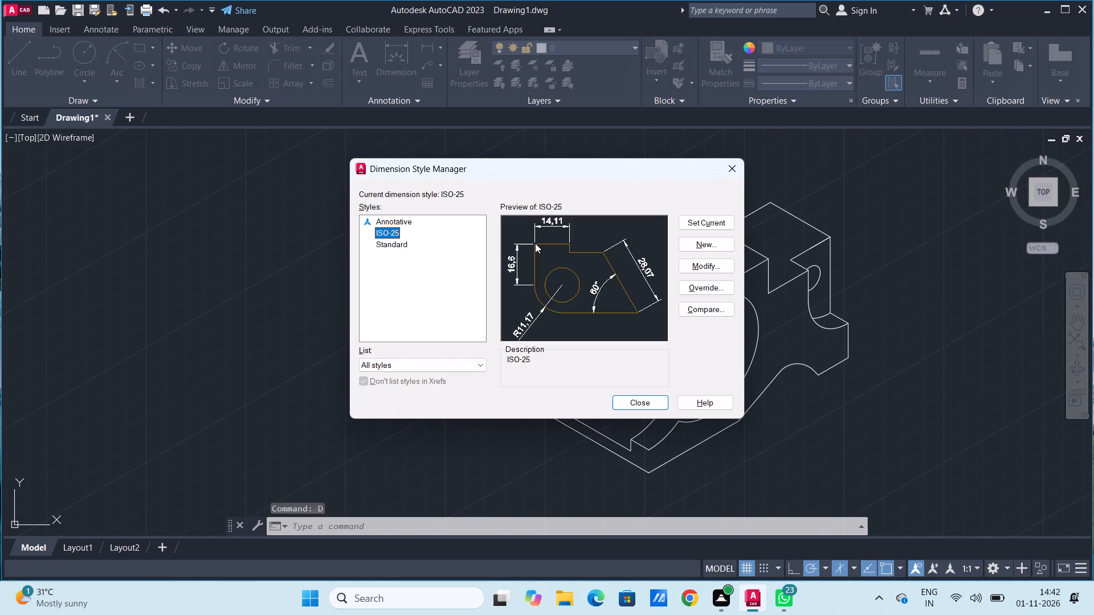
pyautogui.click(701, 261)
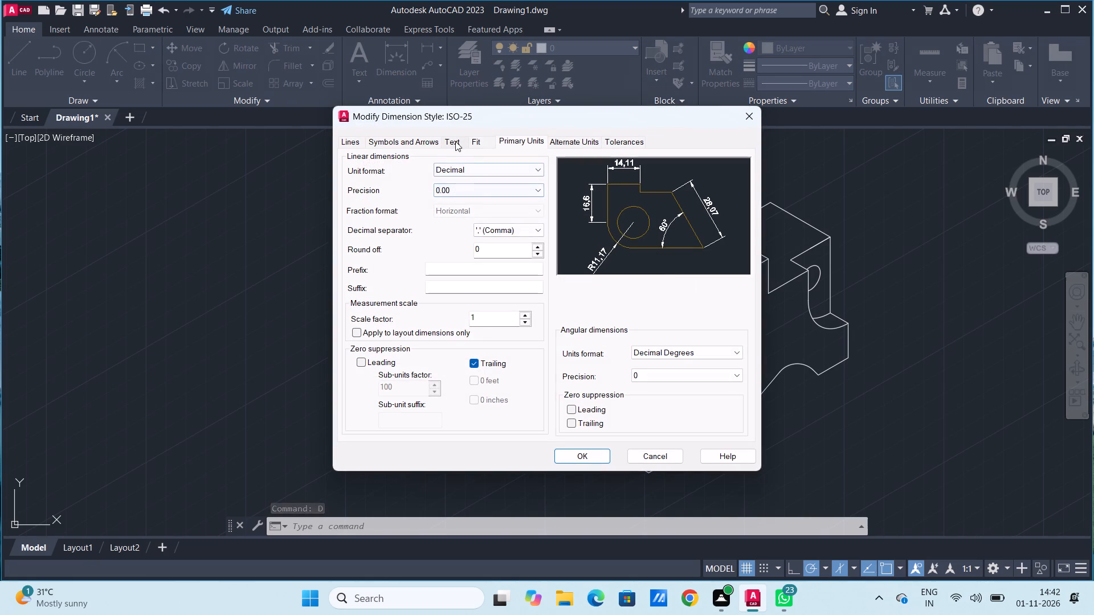
pyautogui.click(455, 140)
pyautogui.doubleClick(516, 237)
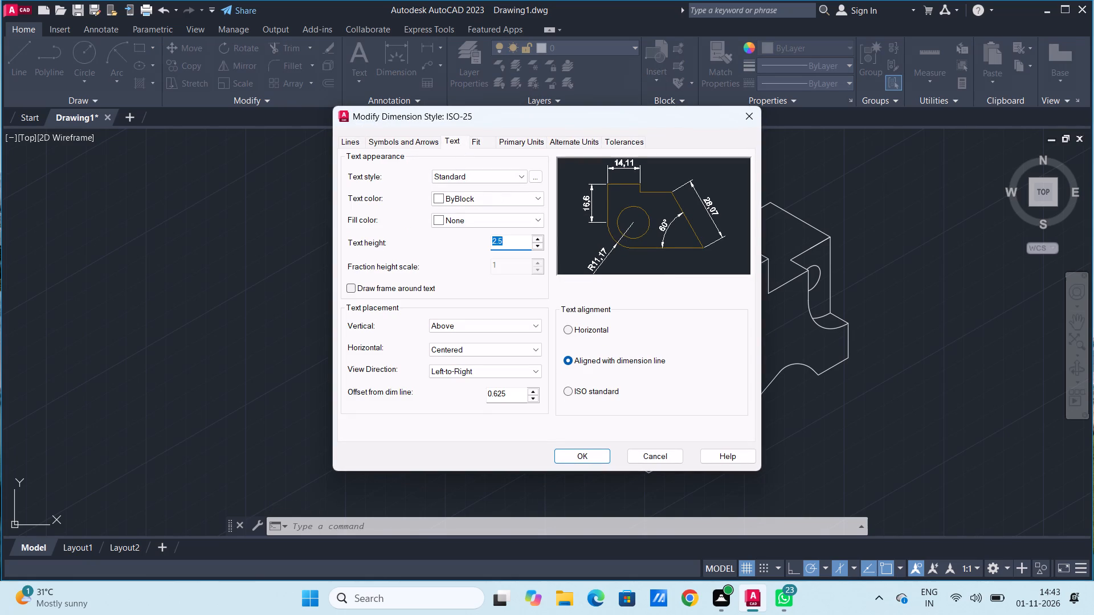
pyautogui.press('6')
pyautogui.press('Return')
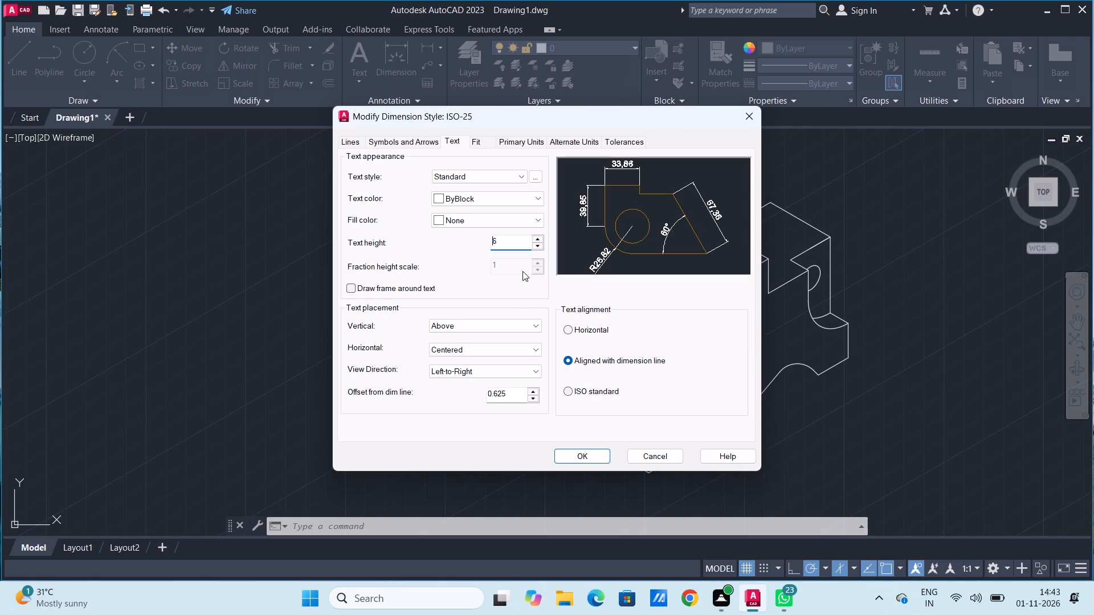
pyautogui.click(568, 455)
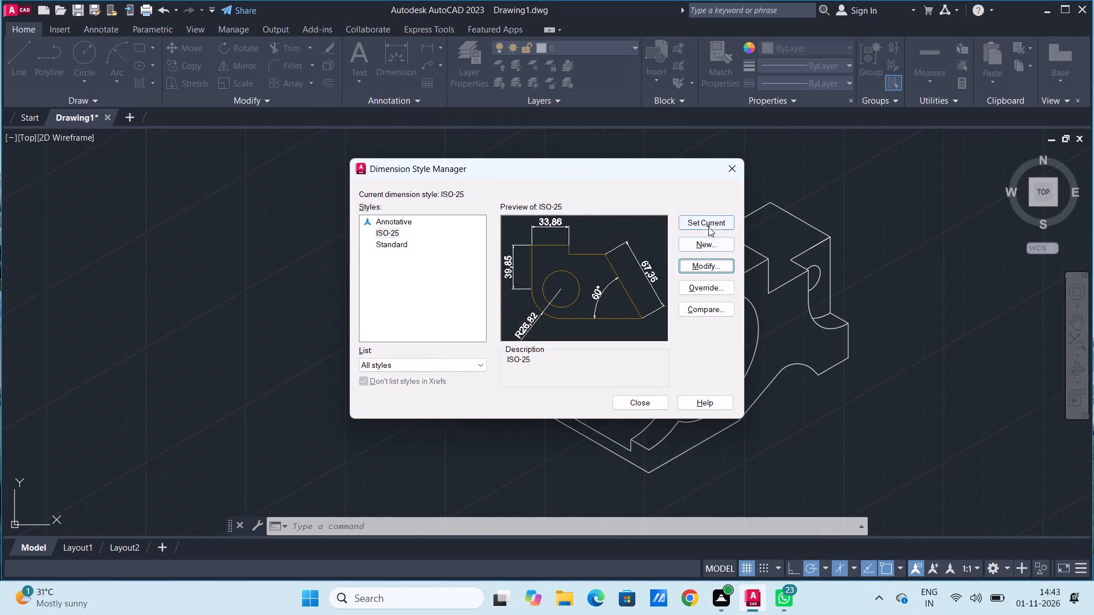
pyautogui.click(706, 222)
pyautogui.click(700, 222)
pyautogui.click(636, 402)
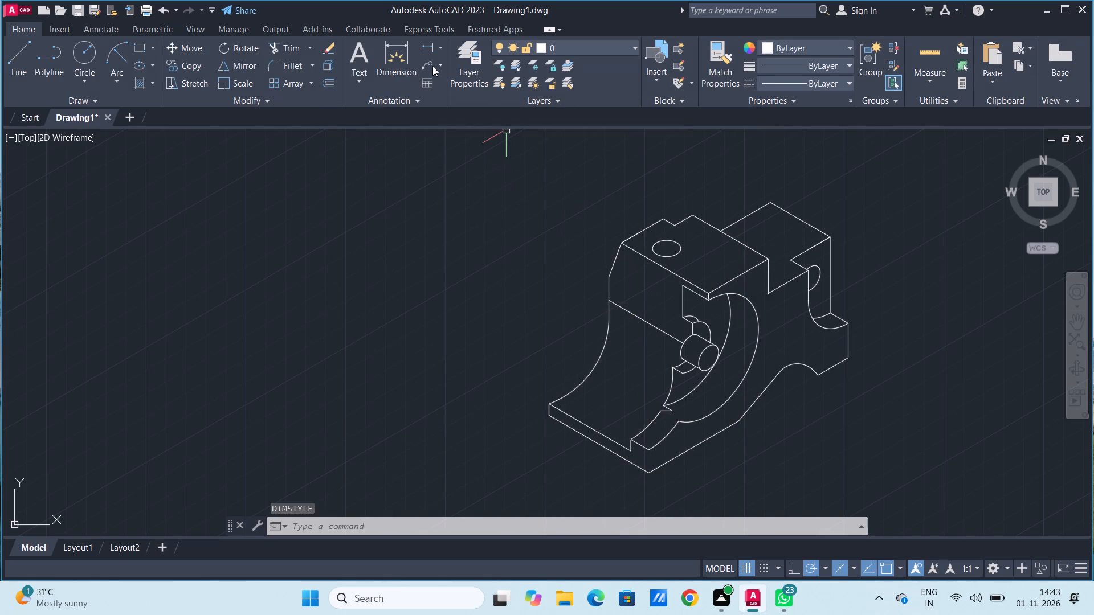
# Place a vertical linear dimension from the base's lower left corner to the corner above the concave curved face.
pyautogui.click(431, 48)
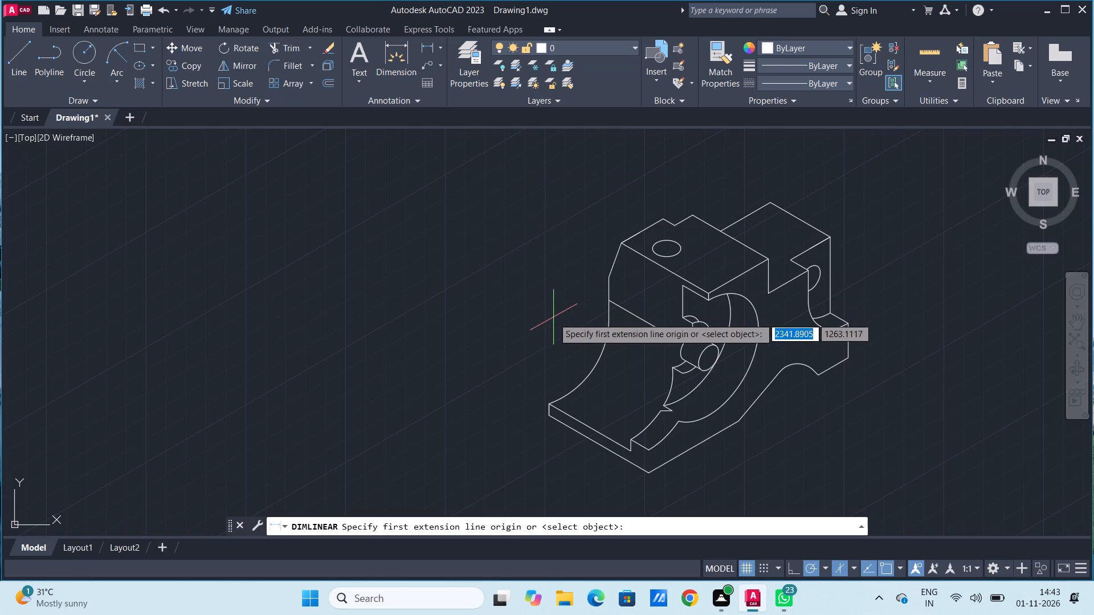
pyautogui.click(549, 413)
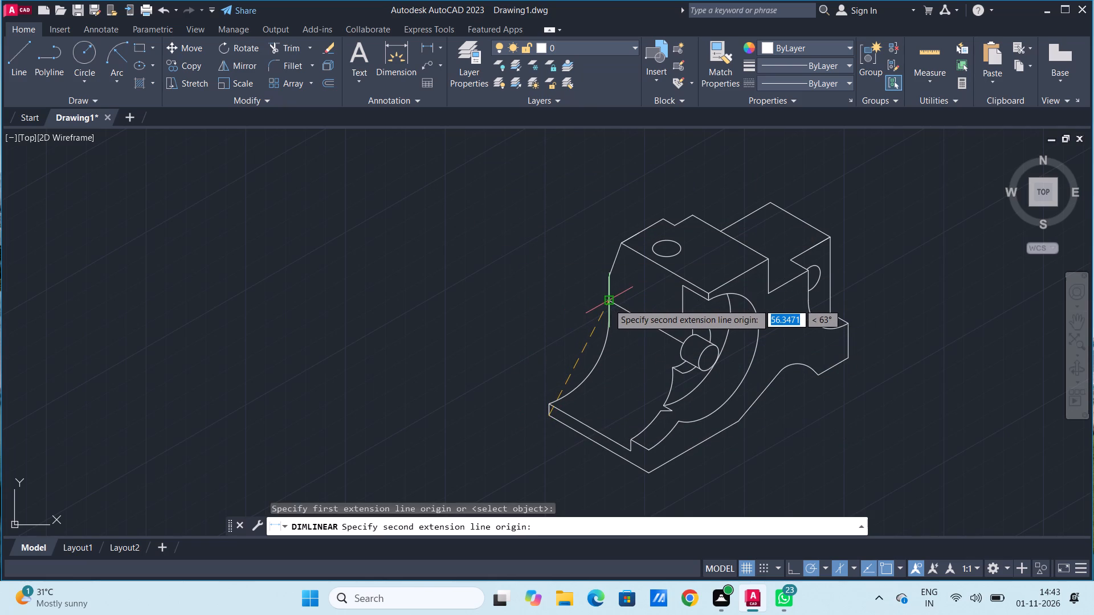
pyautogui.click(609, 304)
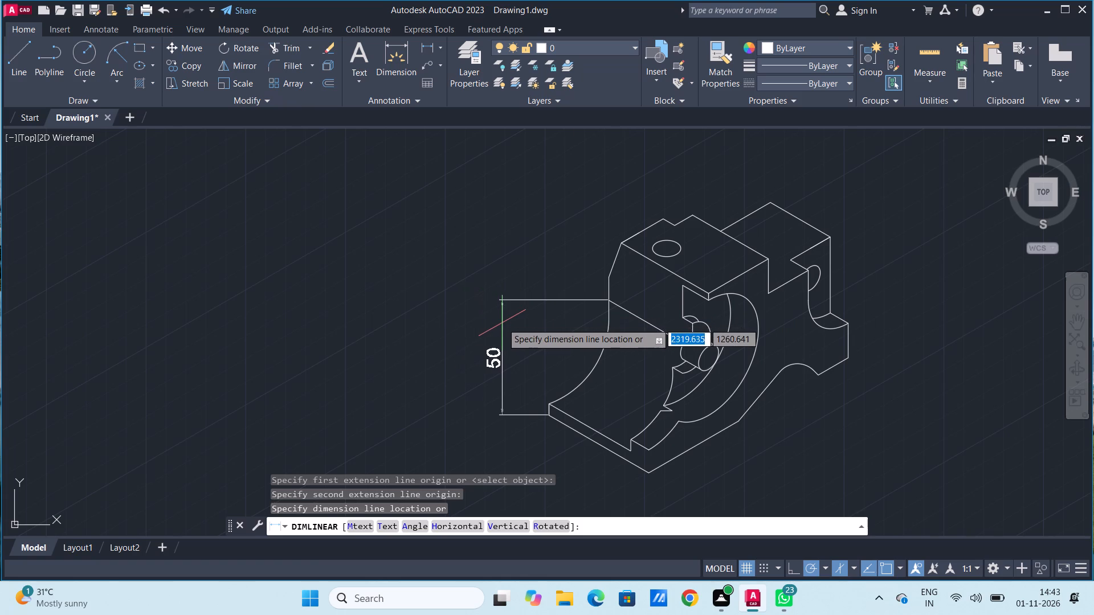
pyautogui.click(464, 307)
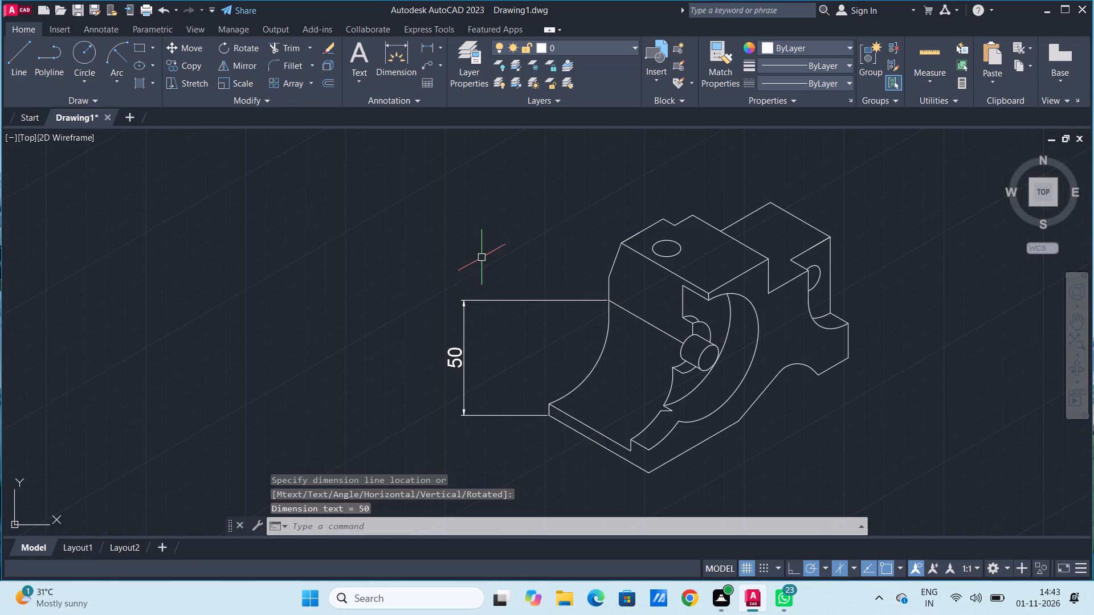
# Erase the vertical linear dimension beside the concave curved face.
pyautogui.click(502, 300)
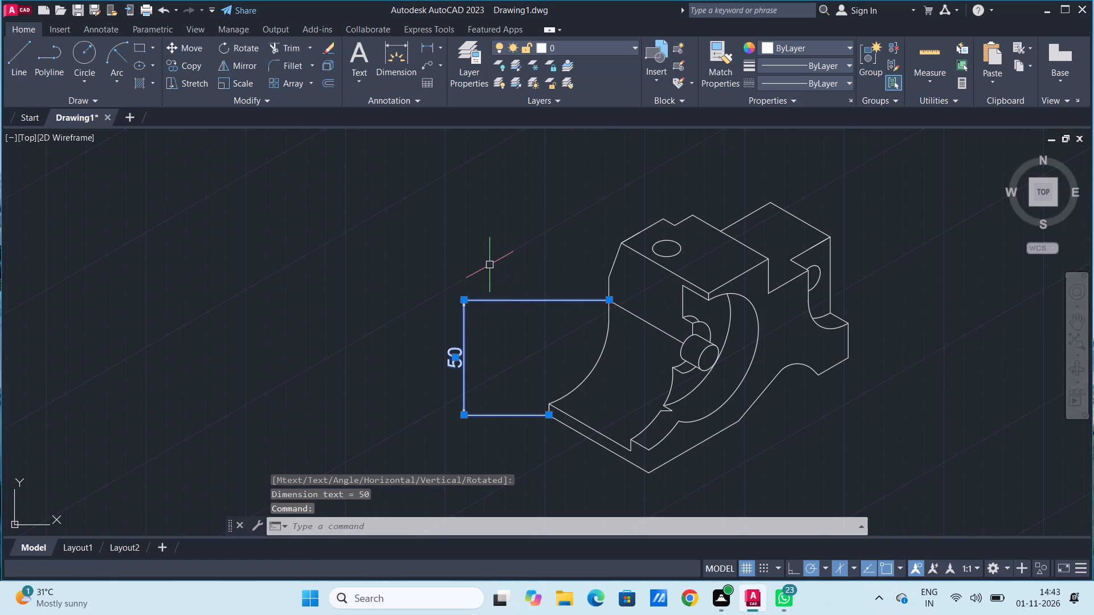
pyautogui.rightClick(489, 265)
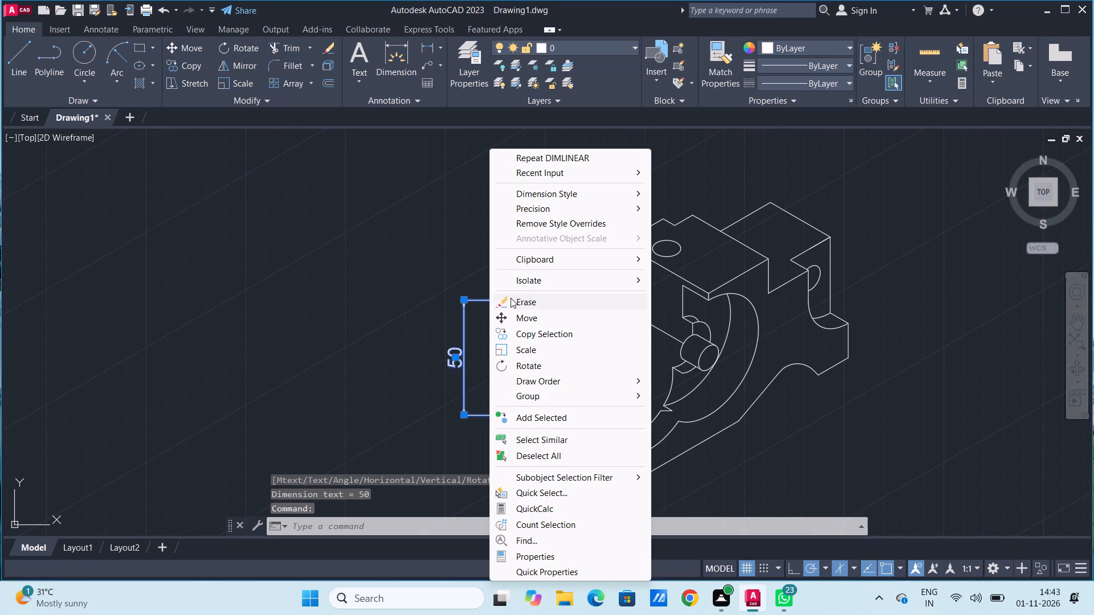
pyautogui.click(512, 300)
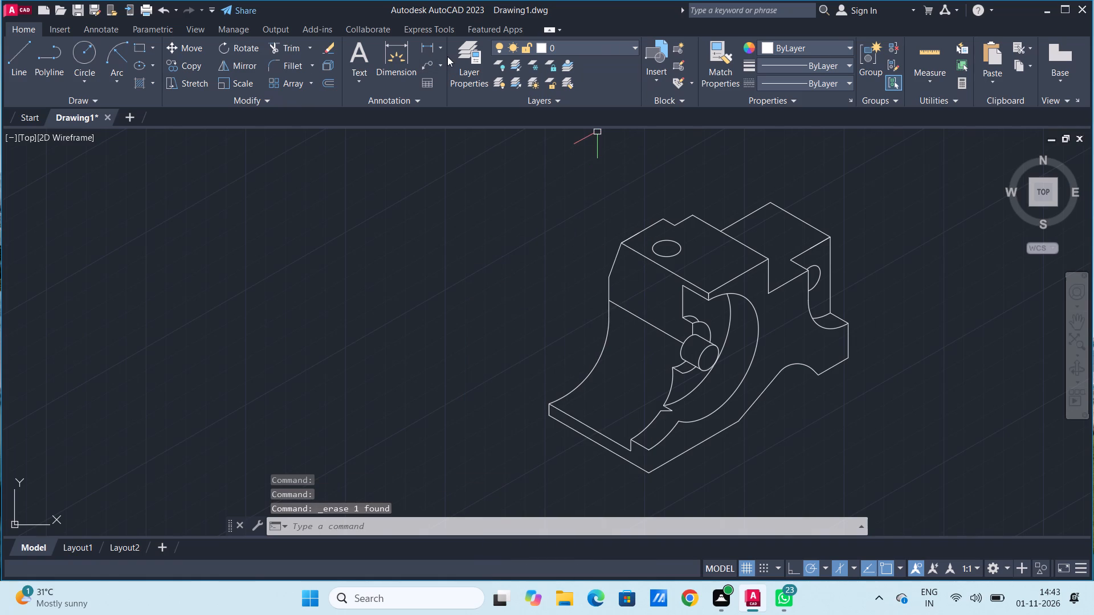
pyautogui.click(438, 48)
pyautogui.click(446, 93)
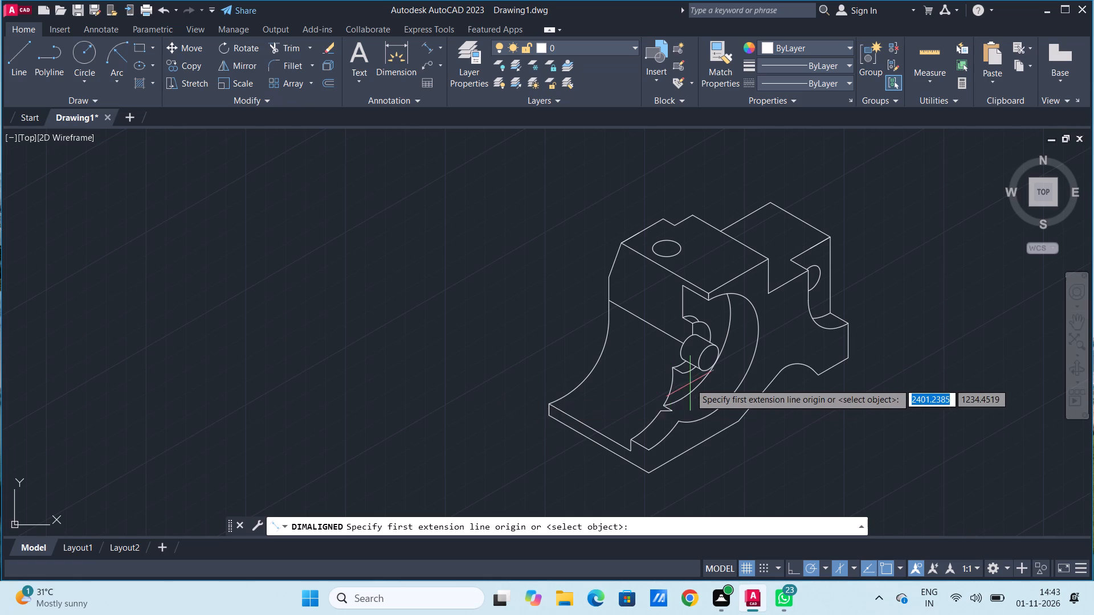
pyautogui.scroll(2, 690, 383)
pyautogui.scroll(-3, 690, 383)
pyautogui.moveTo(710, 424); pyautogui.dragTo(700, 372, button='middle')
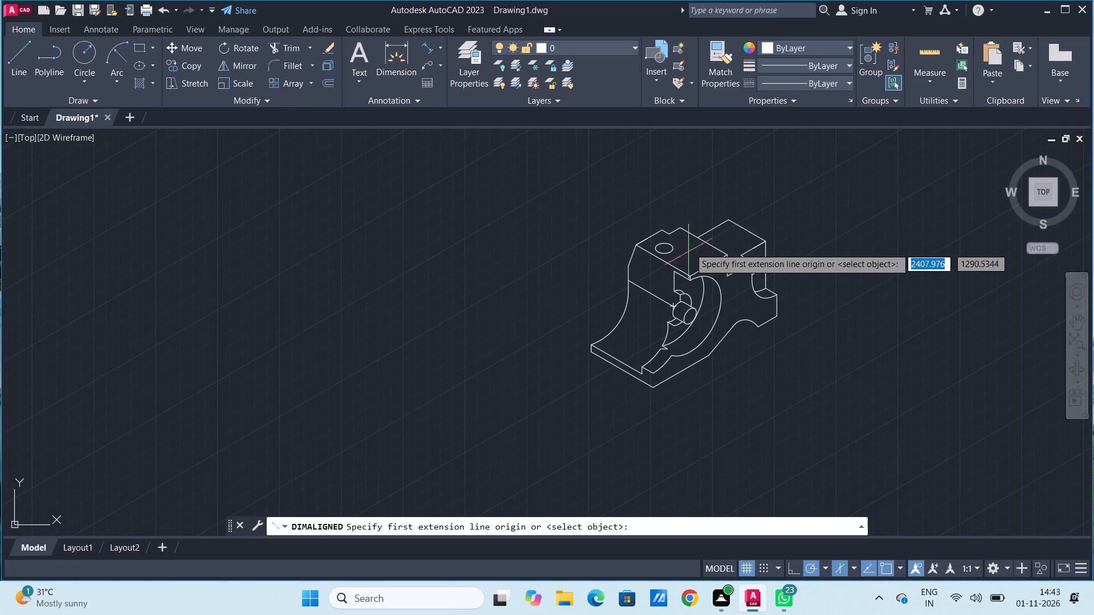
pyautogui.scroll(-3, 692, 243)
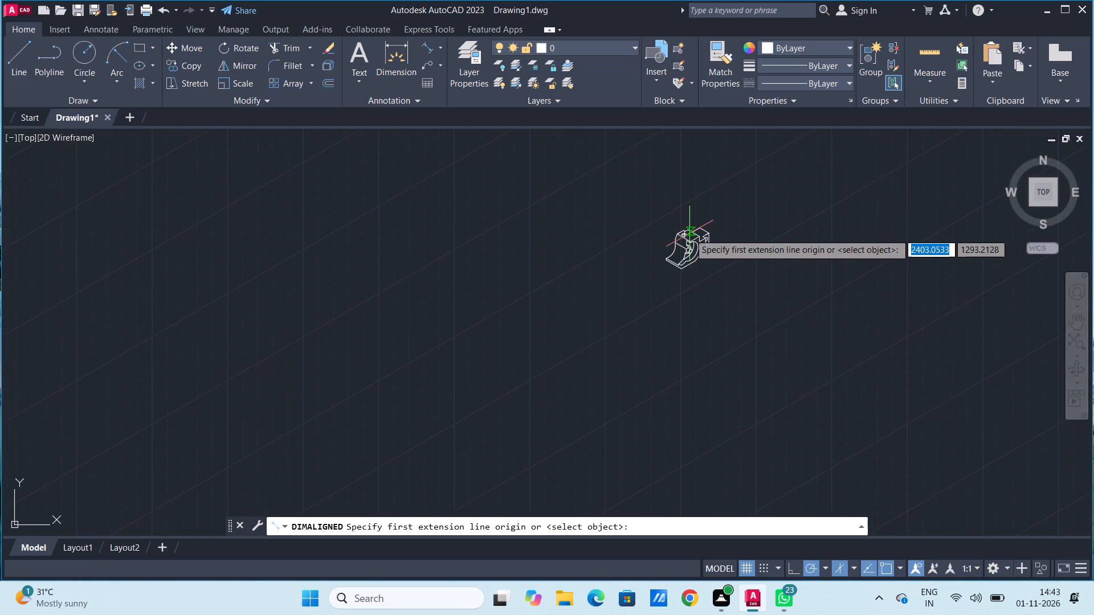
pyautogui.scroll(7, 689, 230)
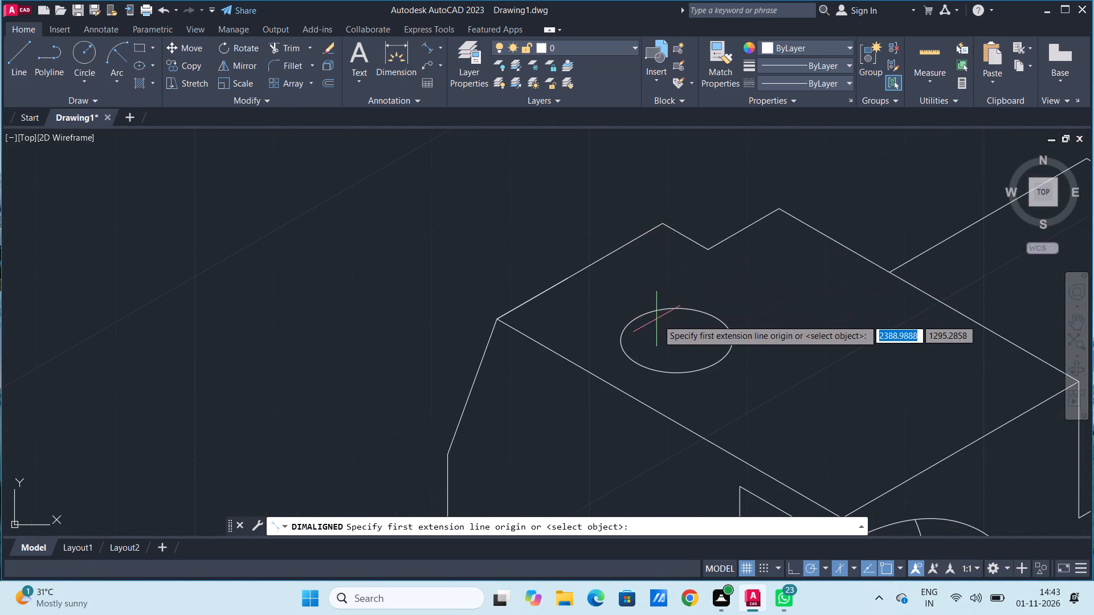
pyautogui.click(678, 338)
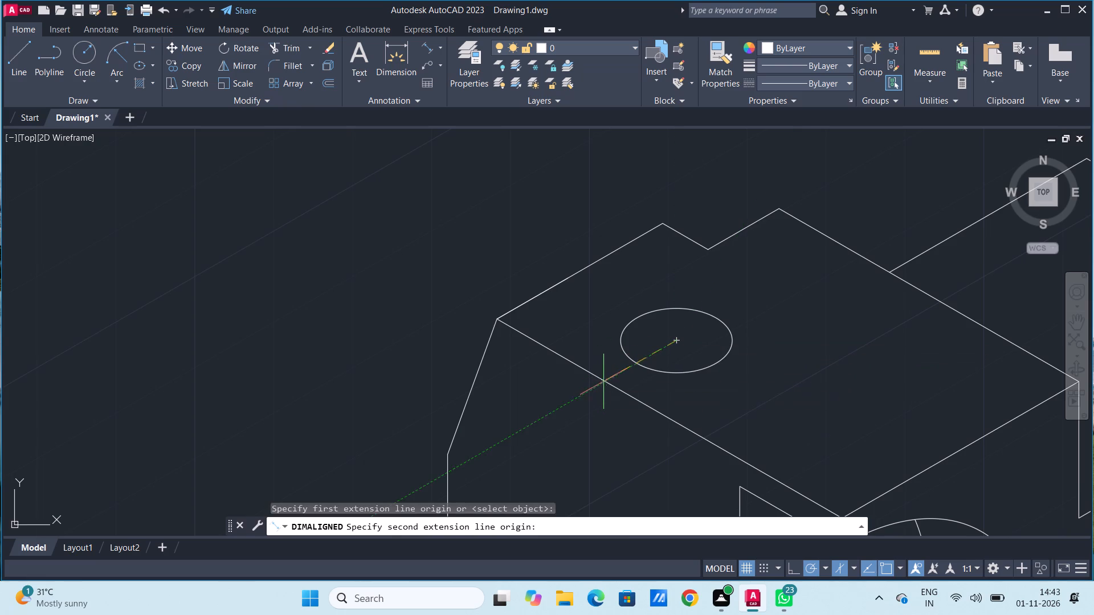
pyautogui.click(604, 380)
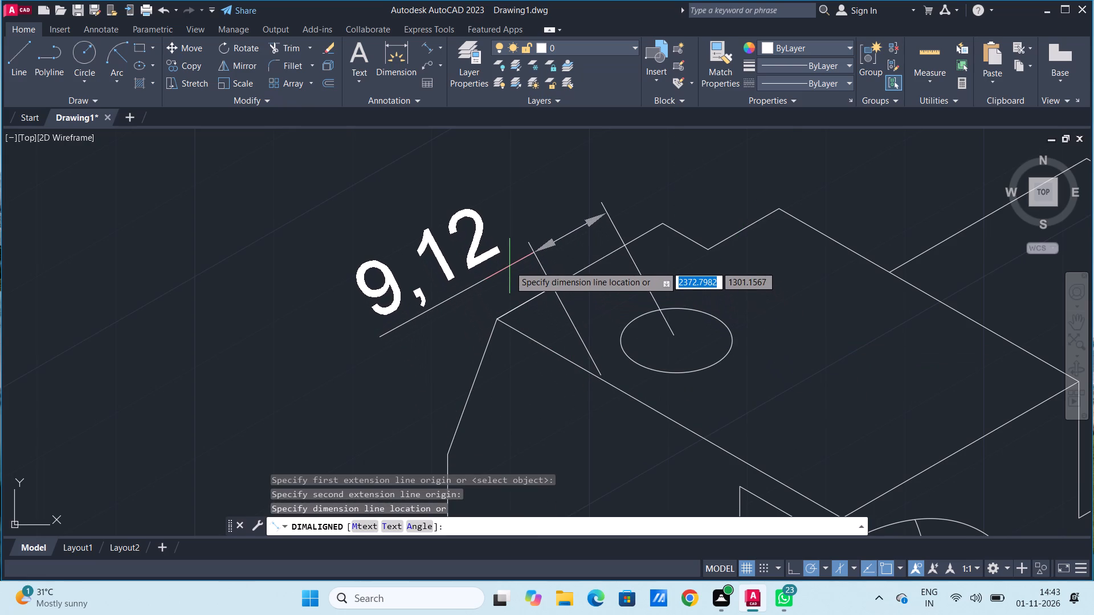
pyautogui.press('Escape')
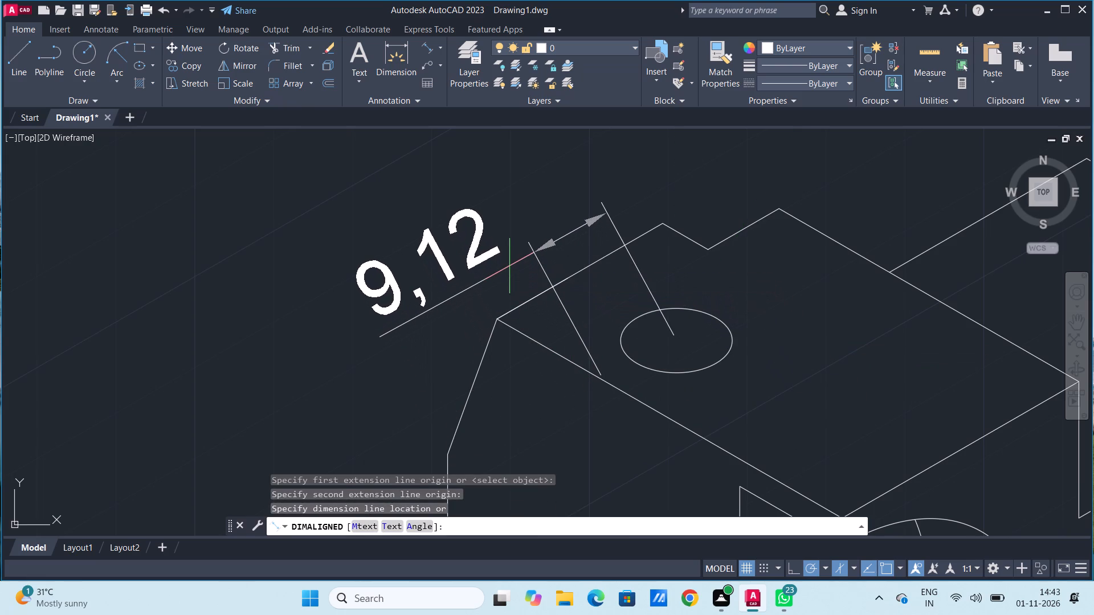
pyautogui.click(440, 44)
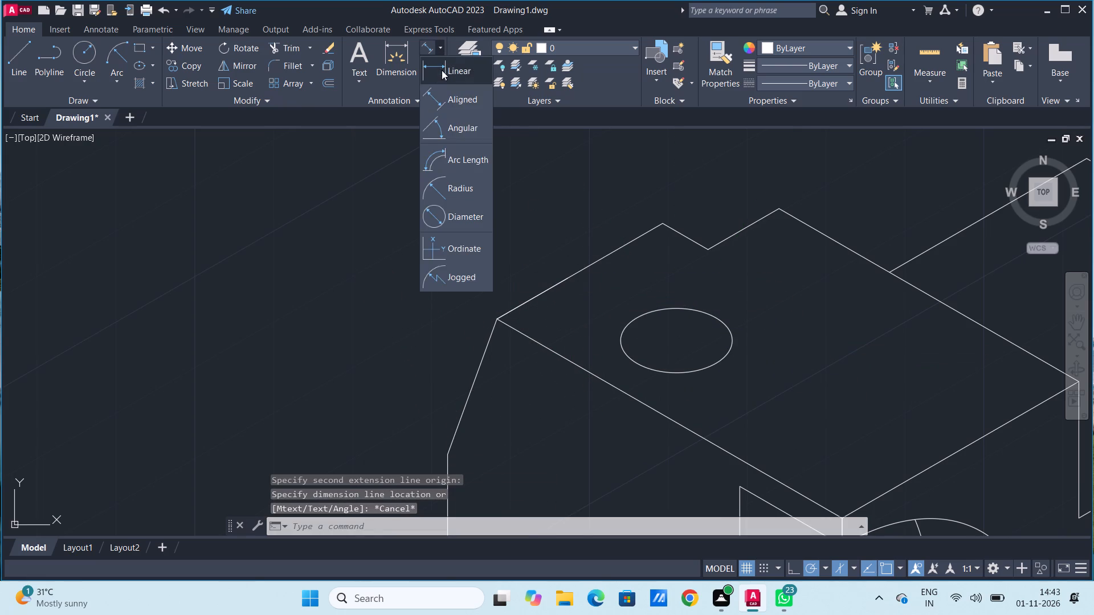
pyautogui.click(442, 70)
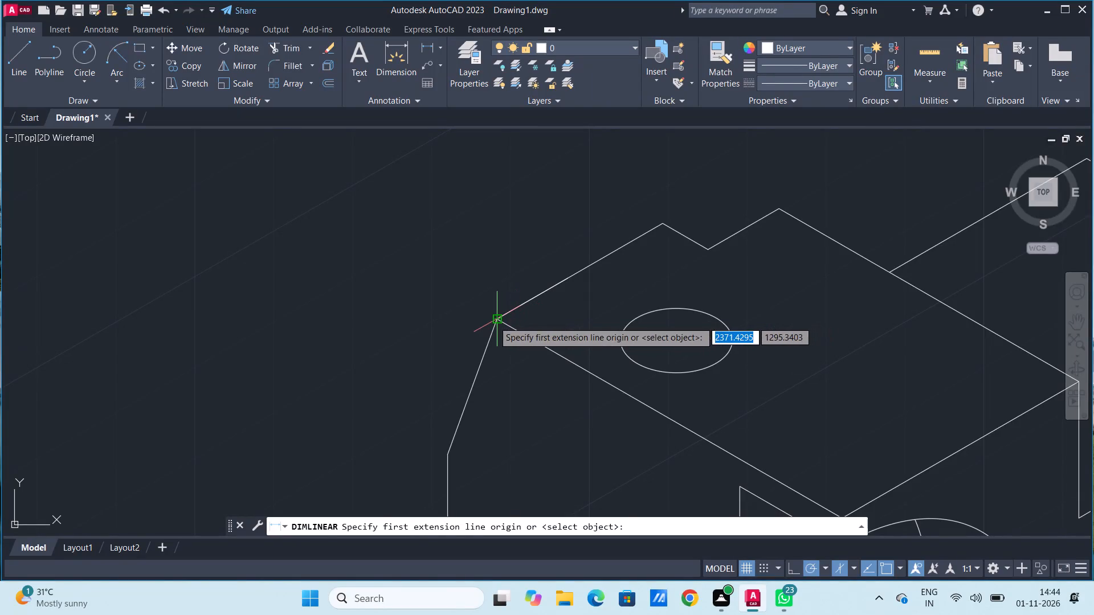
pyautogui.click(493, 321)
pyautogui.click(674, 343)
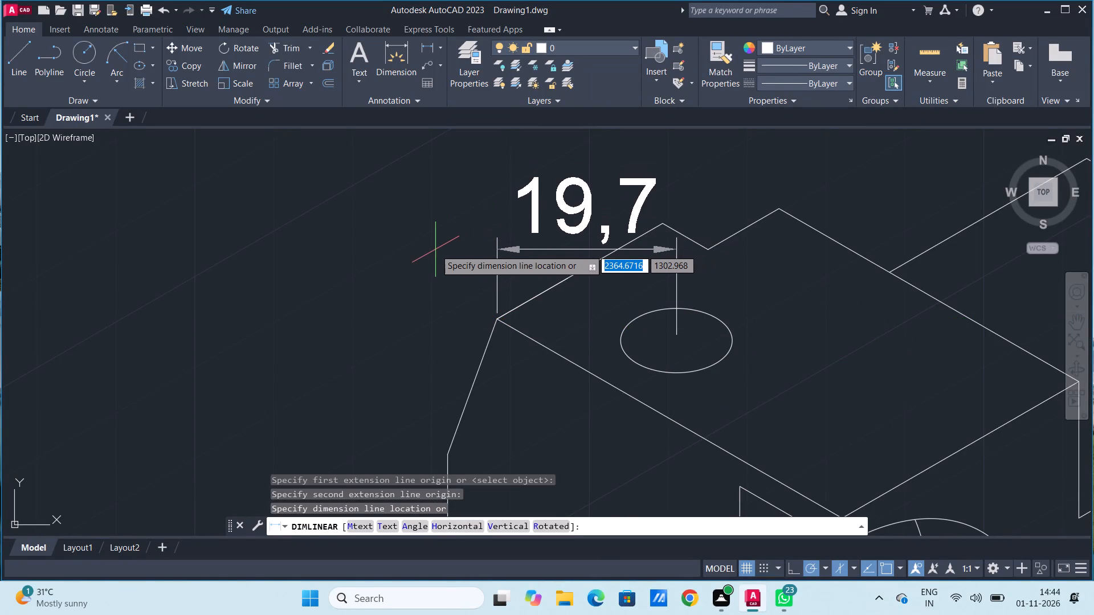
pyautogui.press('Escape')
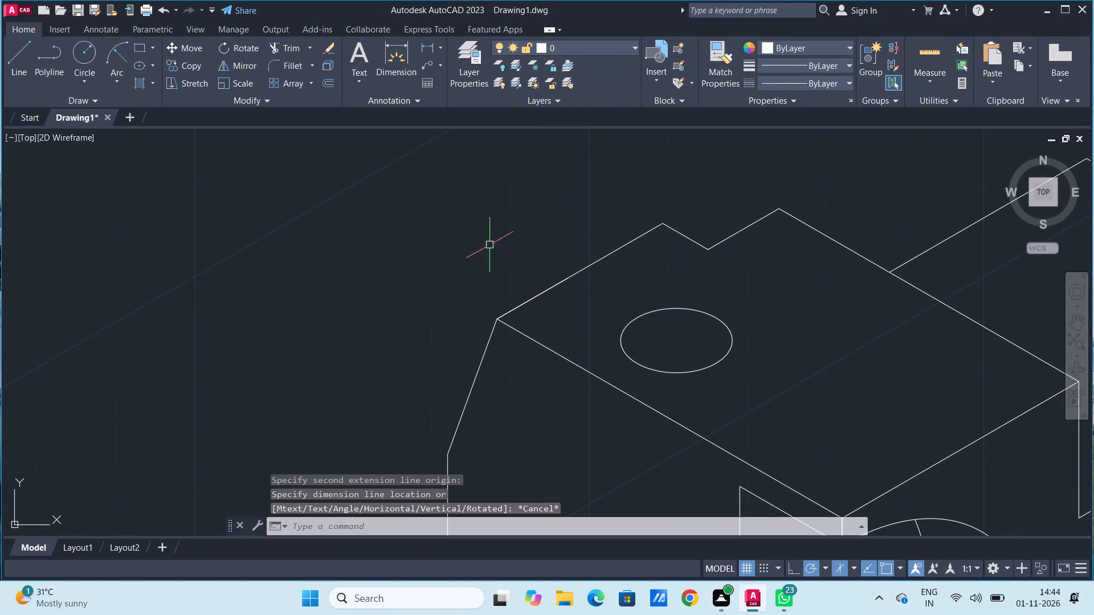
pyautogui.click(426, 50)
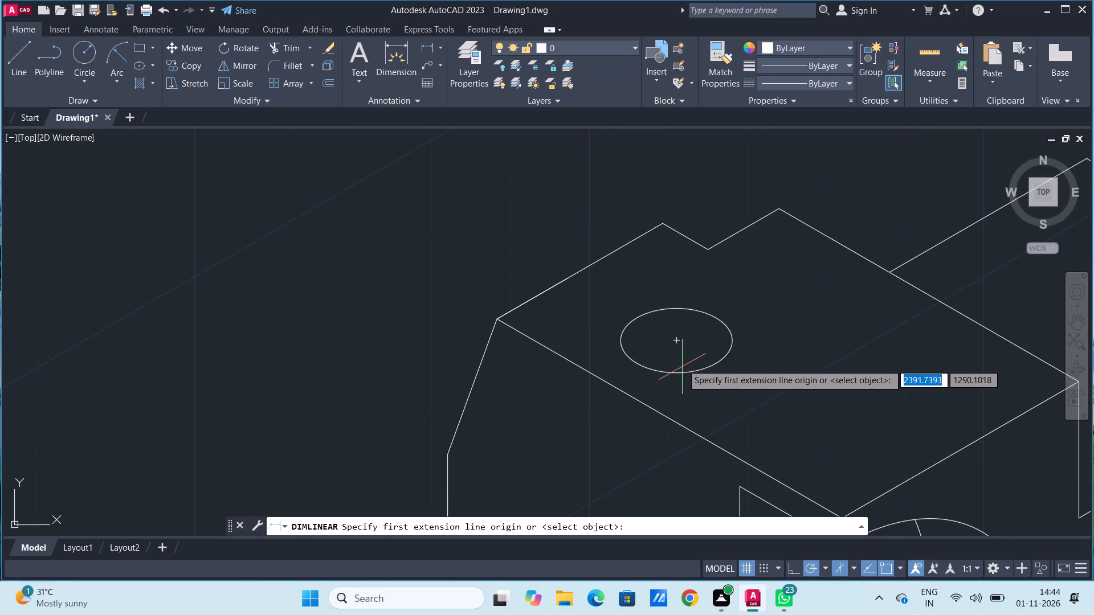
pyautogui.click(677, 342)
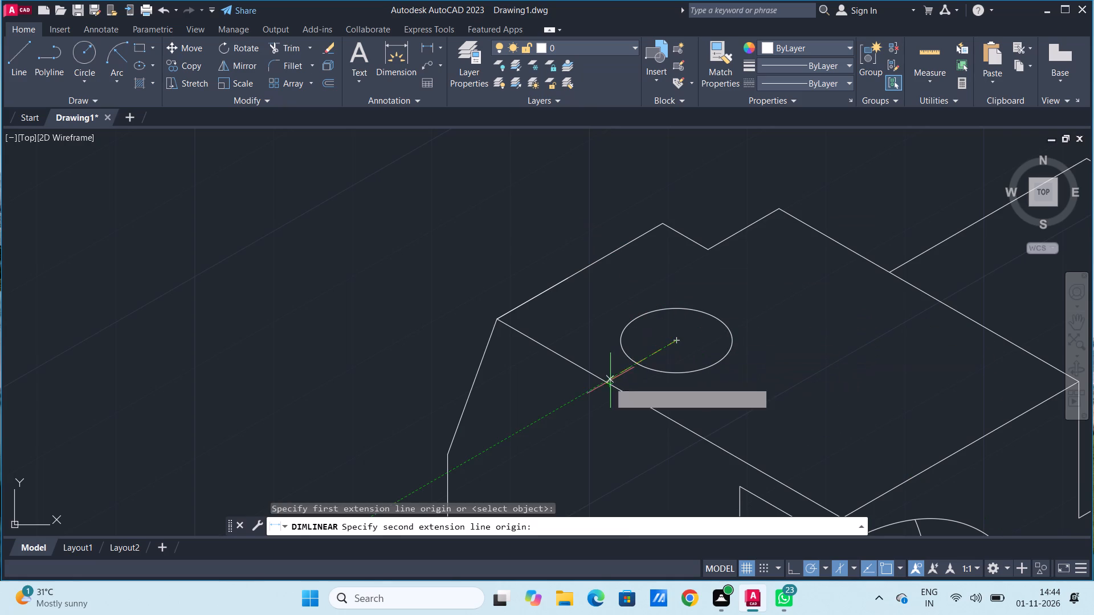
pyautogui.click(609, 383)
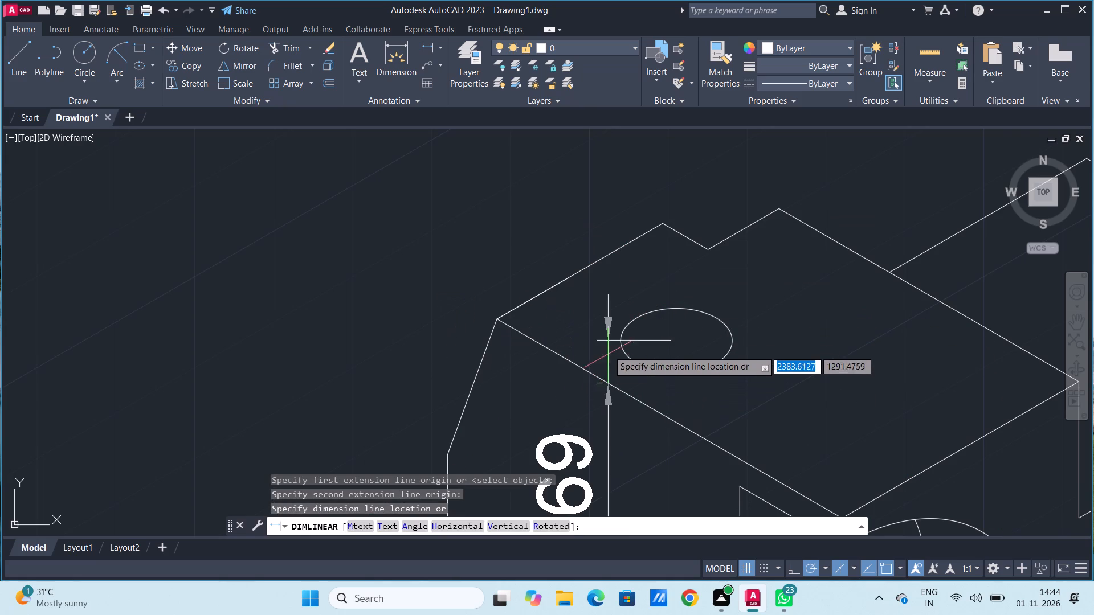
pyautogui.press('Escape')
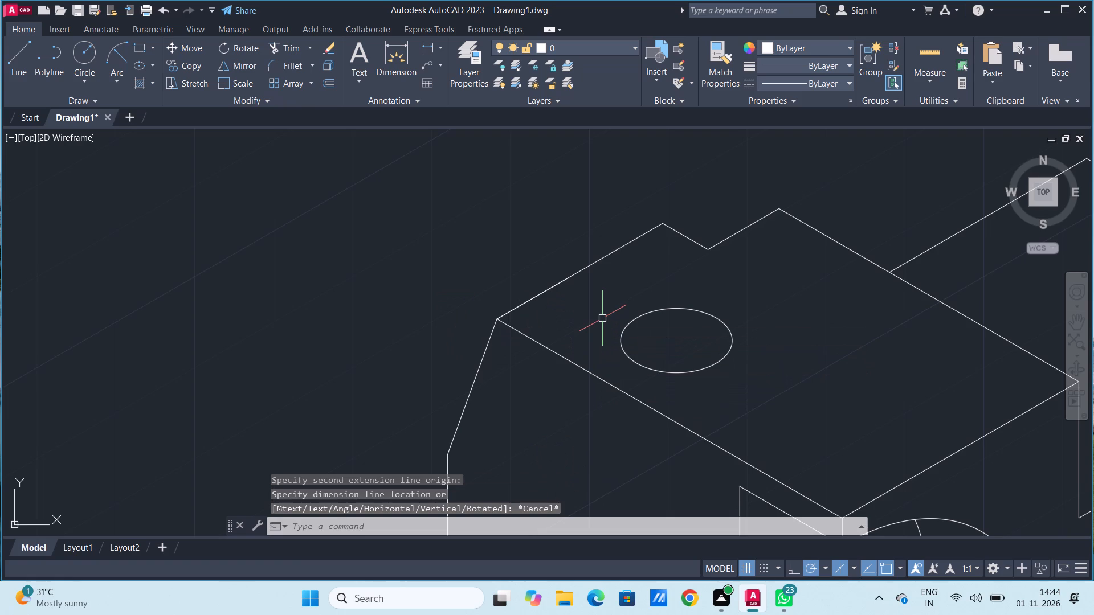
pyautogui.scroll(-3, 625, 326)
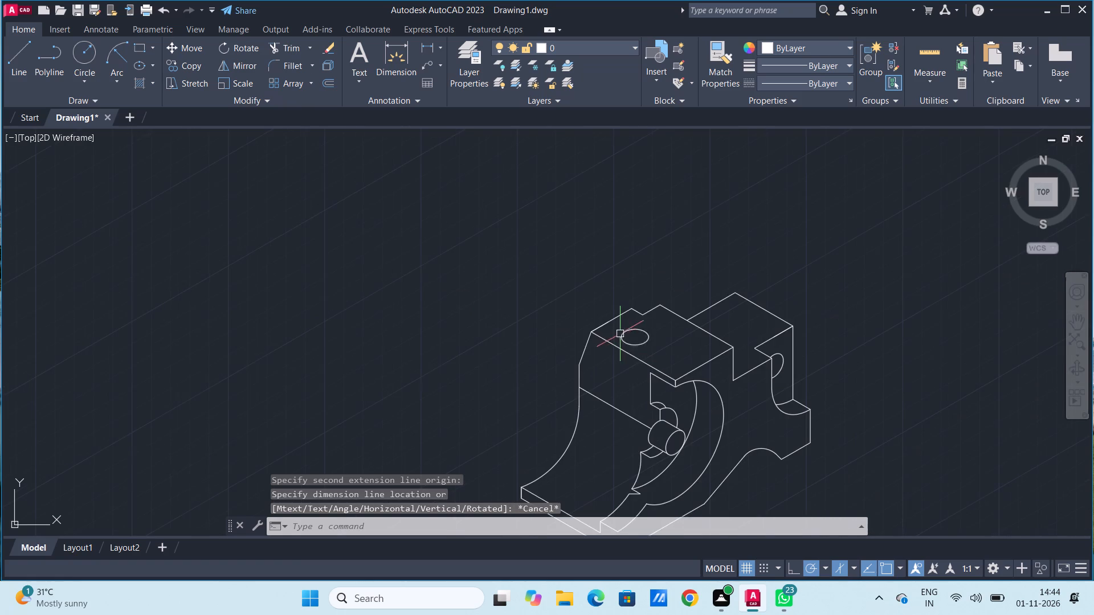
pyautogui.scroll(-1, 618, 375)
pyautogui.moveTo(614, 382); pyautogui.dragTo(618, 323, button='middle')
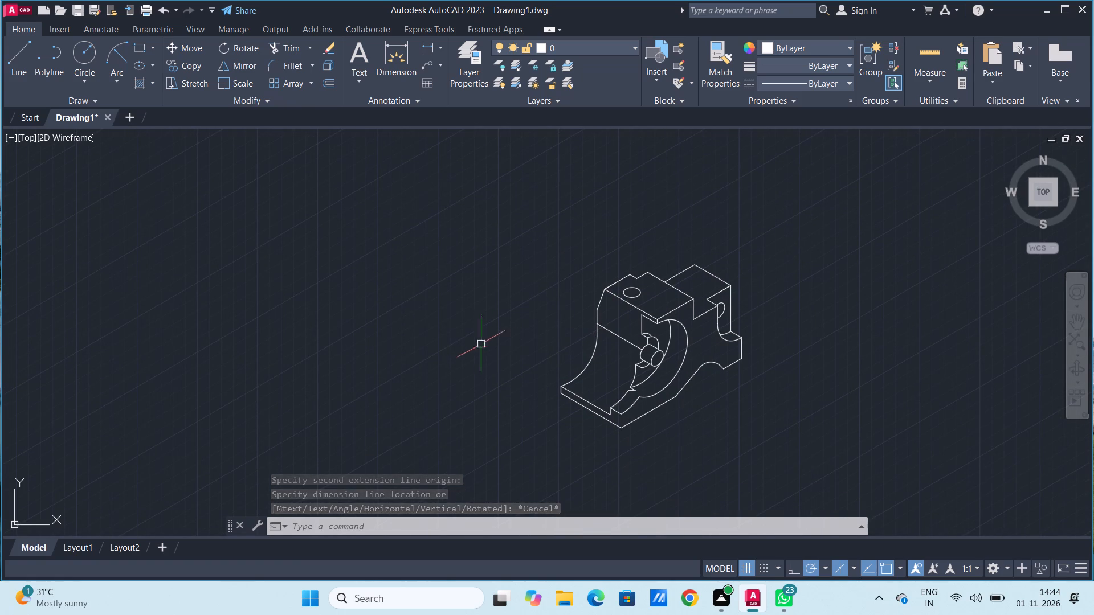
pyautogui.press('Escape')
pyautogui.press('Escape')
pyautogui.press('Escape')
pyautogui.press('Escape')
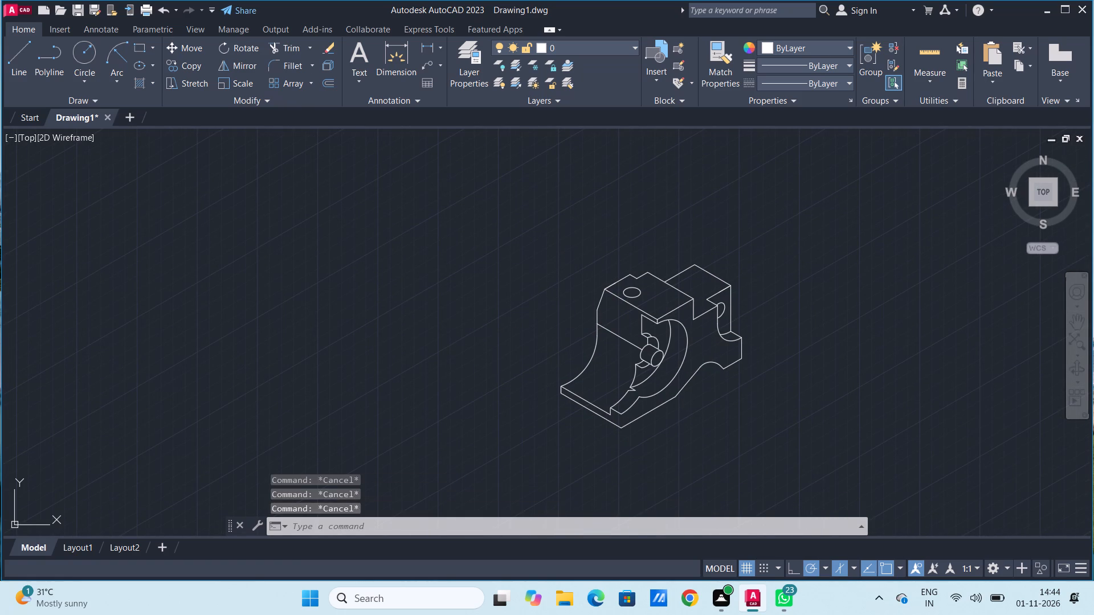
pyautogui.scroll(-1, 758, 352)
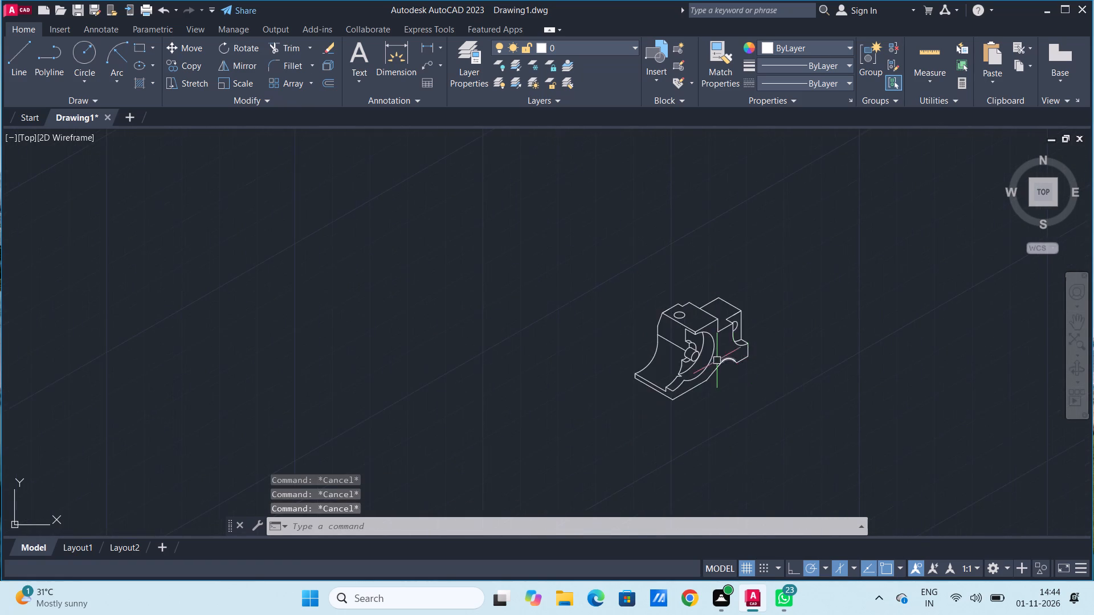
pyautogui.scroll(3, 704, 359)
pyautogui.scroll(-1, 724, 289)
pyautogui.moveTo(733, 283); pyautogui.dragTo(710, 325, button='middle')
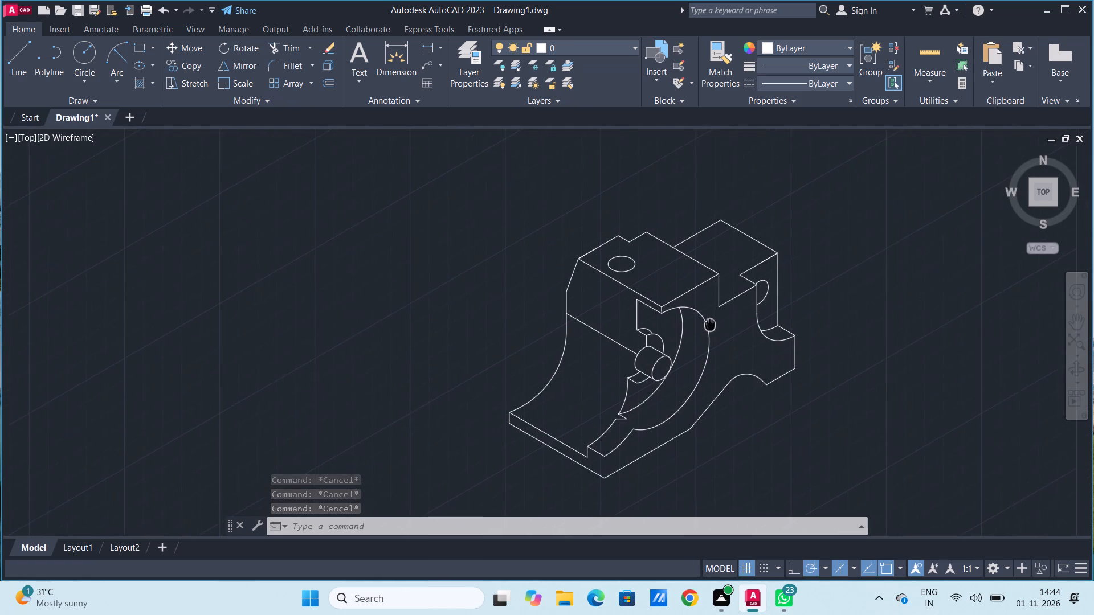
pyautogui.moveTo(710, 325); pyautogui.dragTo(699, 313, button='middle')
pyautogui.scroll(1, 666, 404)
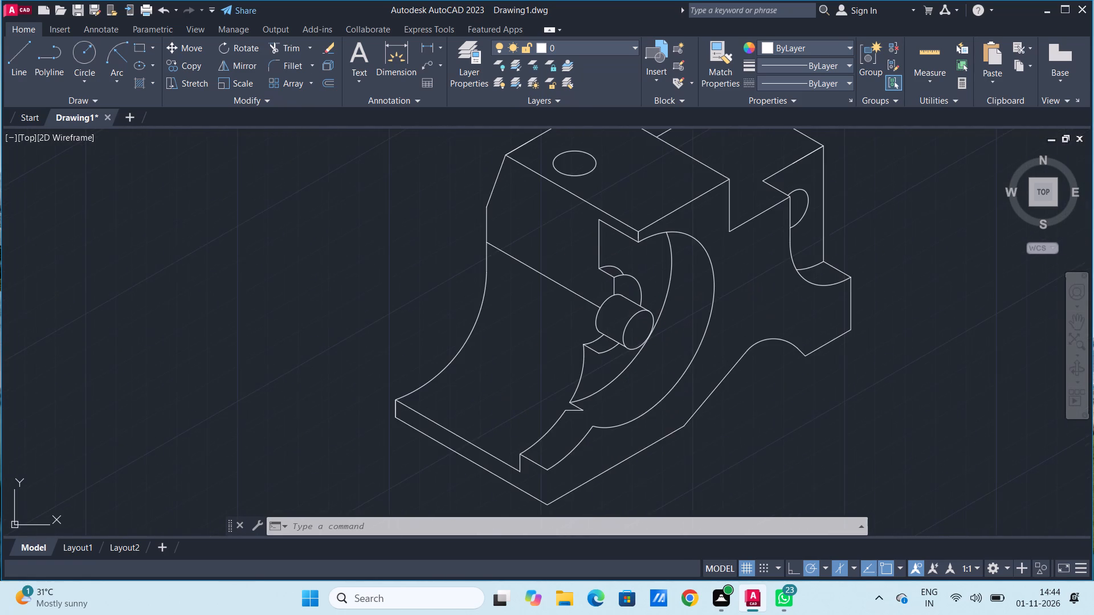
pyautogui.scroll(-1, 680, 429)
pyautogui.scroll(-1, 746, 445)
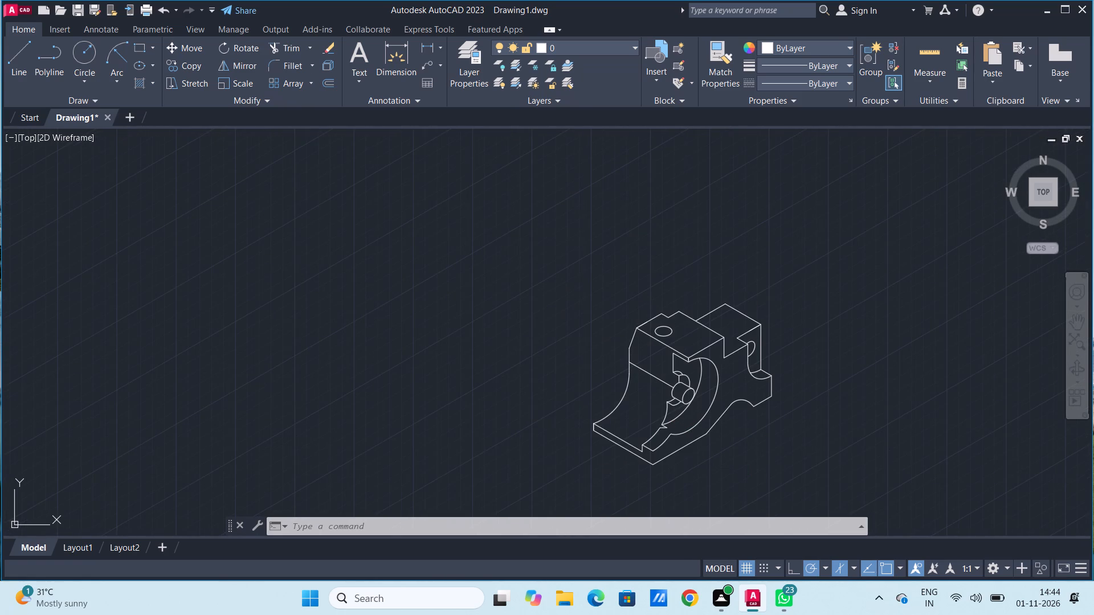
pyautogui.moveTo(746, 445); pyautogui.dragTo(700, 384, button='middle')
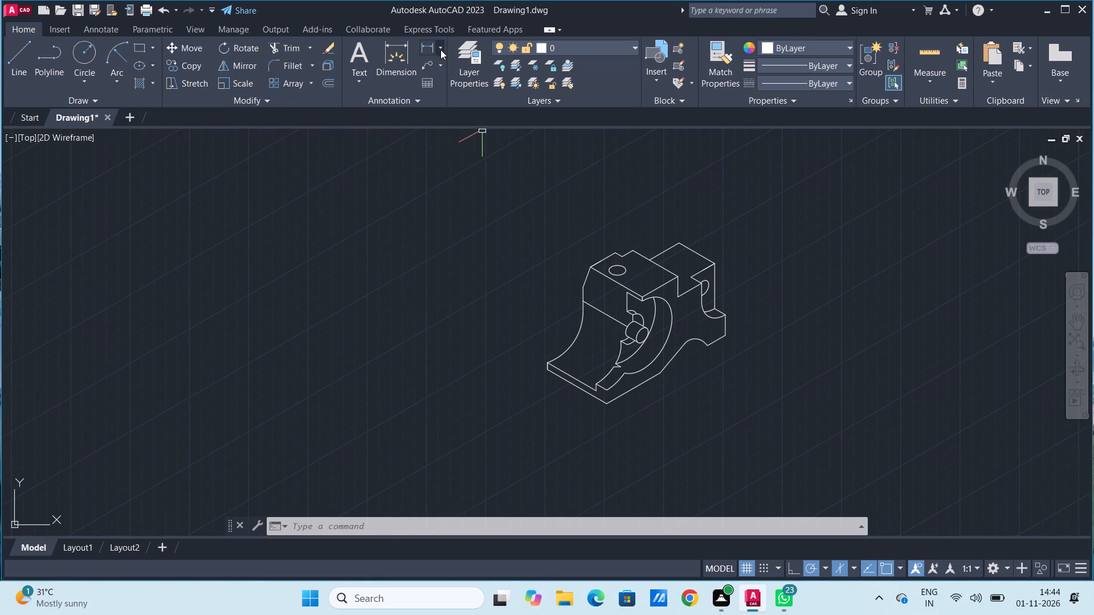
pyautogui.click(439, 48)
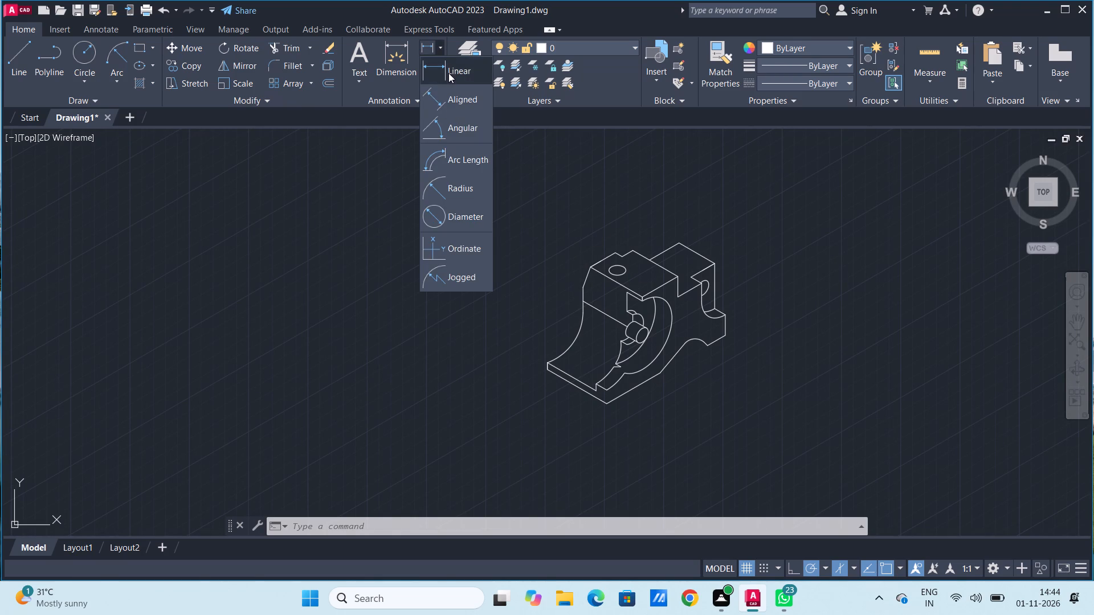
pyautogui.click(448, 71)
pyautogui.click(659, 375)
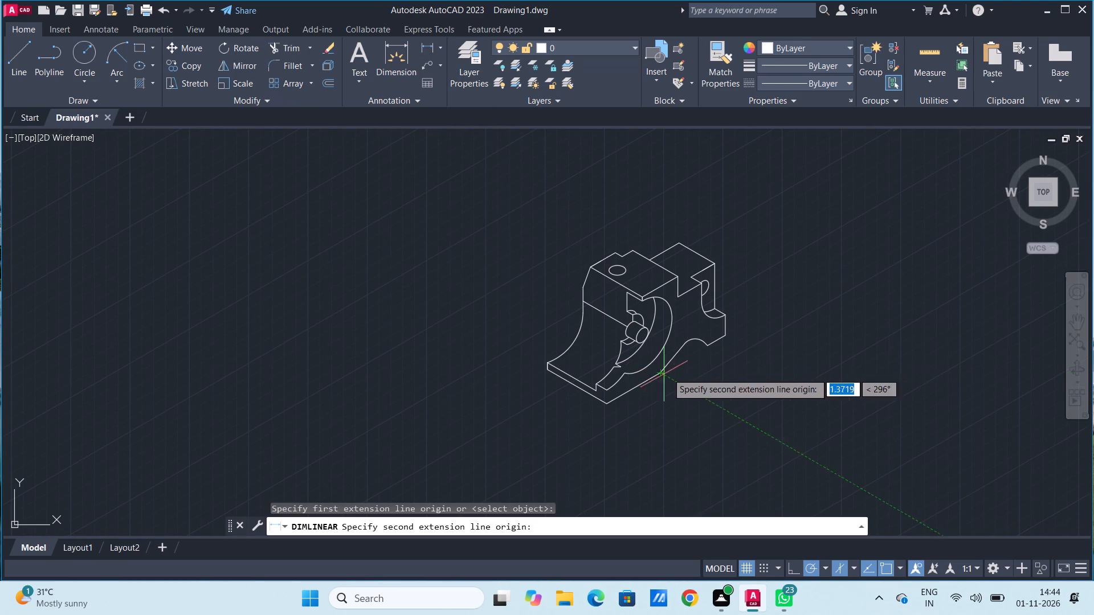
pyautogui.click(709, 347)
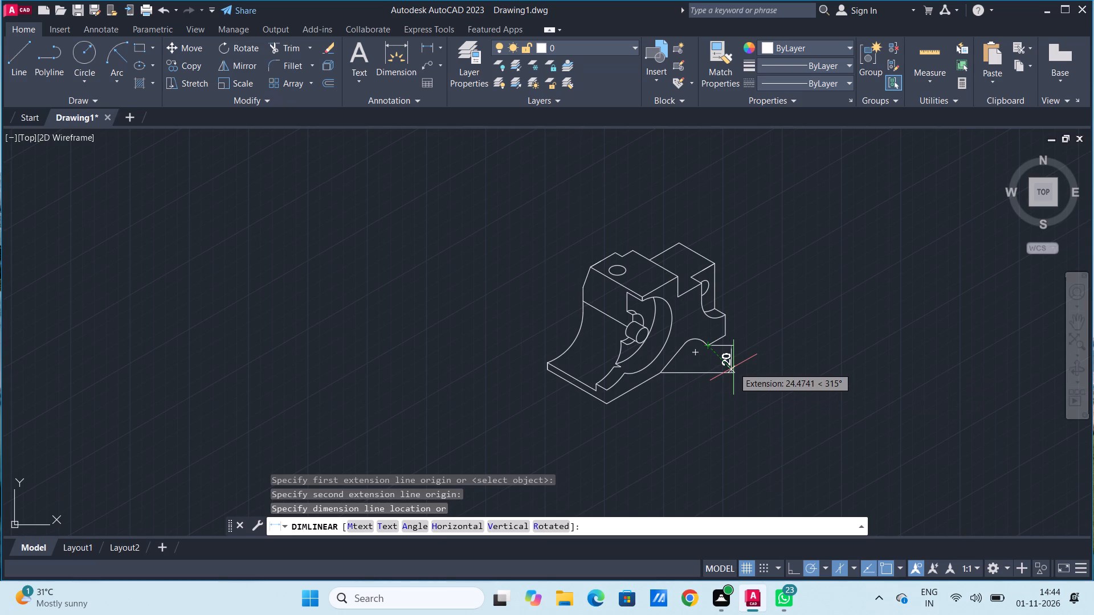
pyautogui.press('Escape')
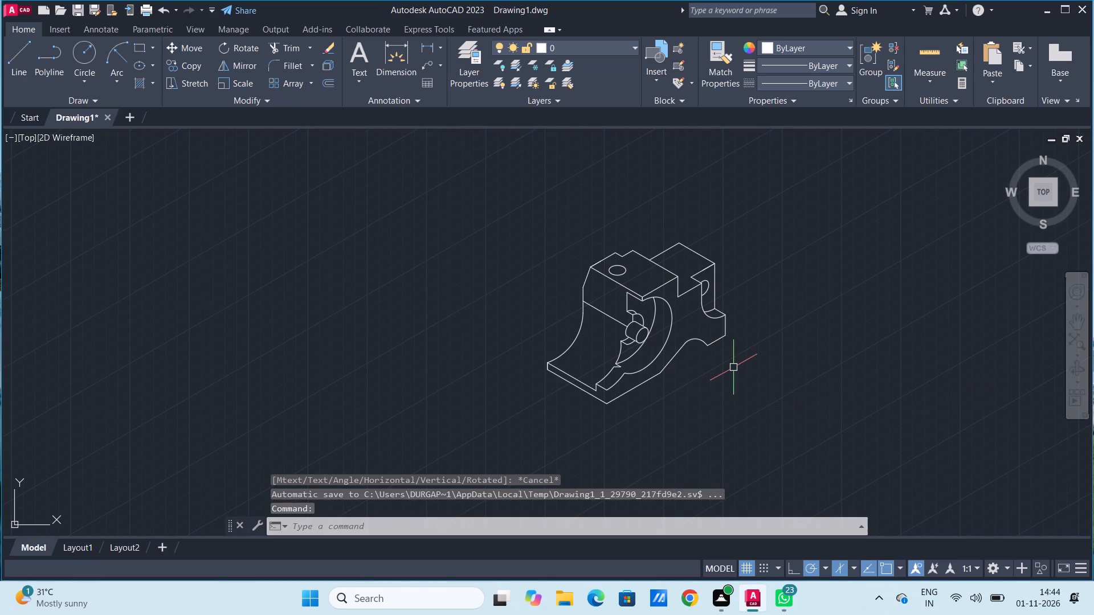
# Place an aligned dimension across the arched cutout's opening along the part's lower edge, offset just below it.
pyautogui.click(439, 51)
pyautogui.click(454, 100)
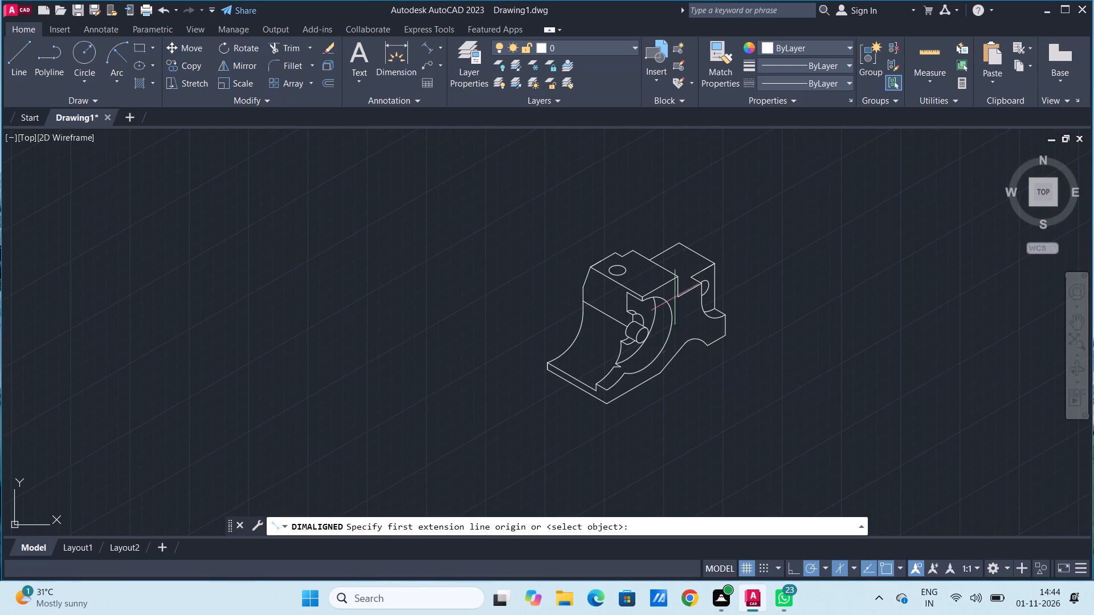
pyautogui.click(662, 374)
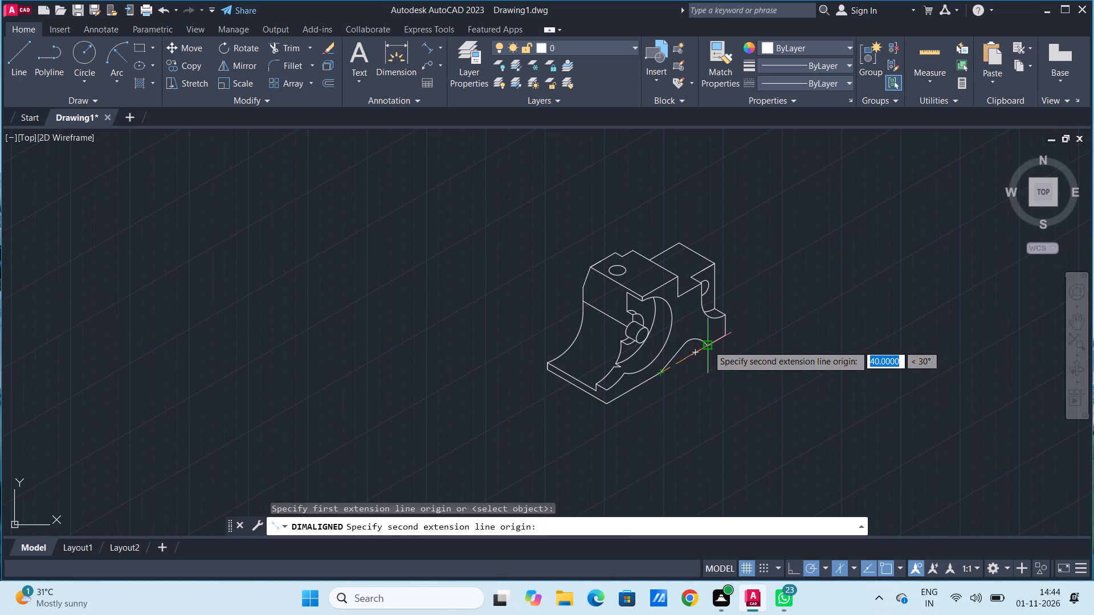
pyautogui.click(708, 345)
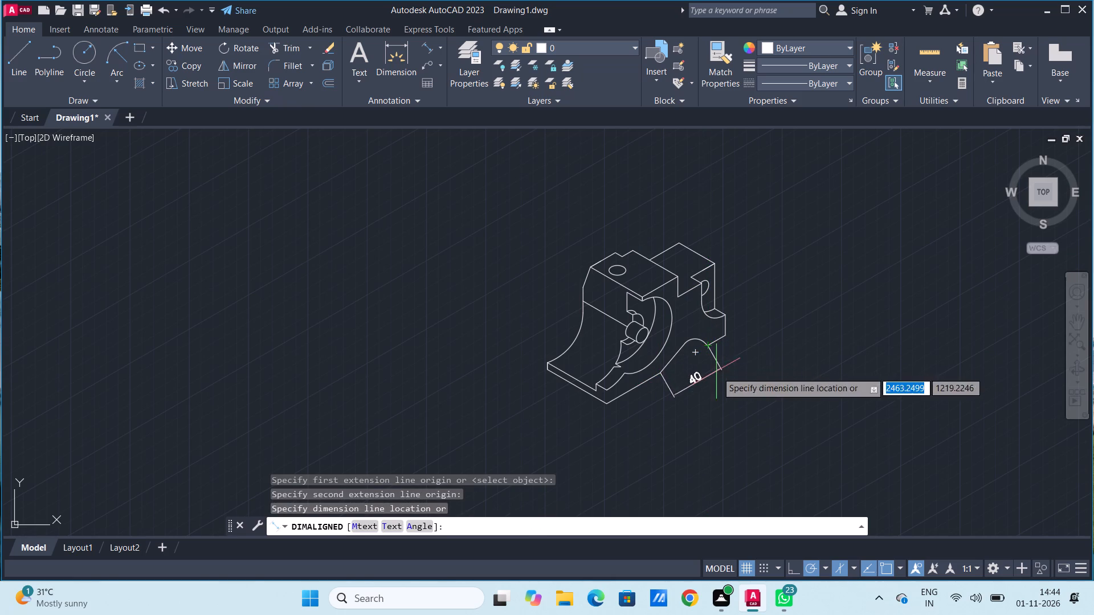
pyautogui.click(716, 372)
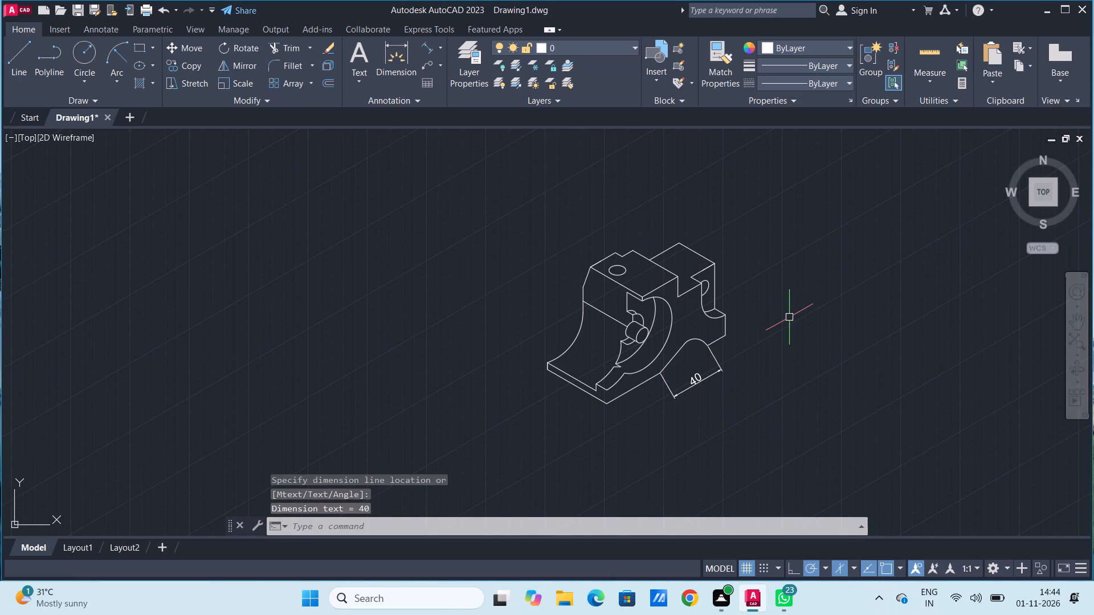
# Place an aligned dimension along the bottom edge of the end foot, in line with the cutout's dimension.
pyautogui.click(428, 45)
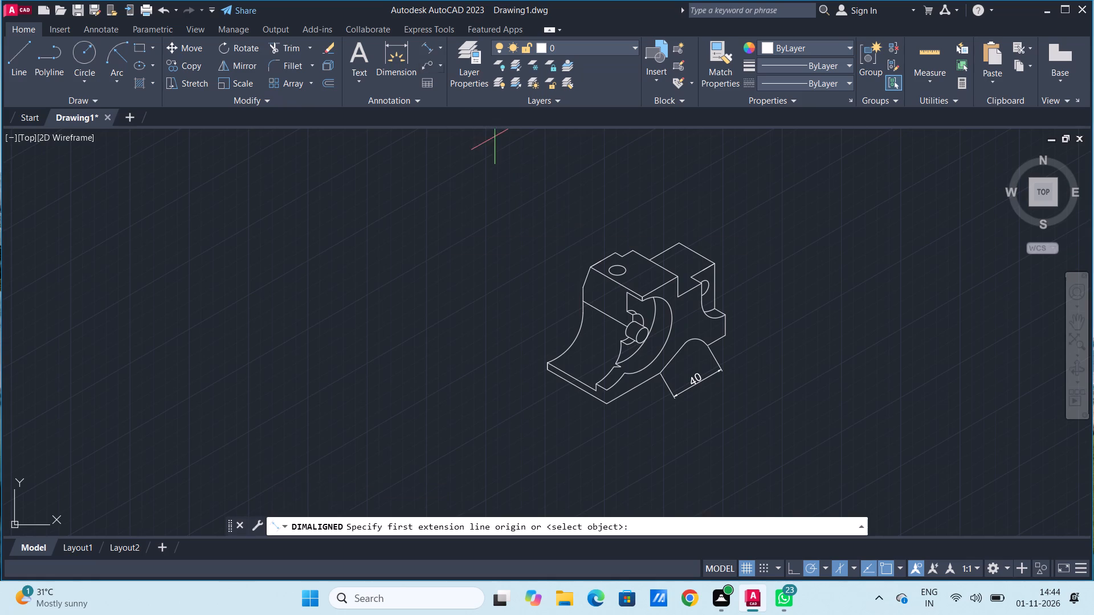
pyautogui.click(709, 346)
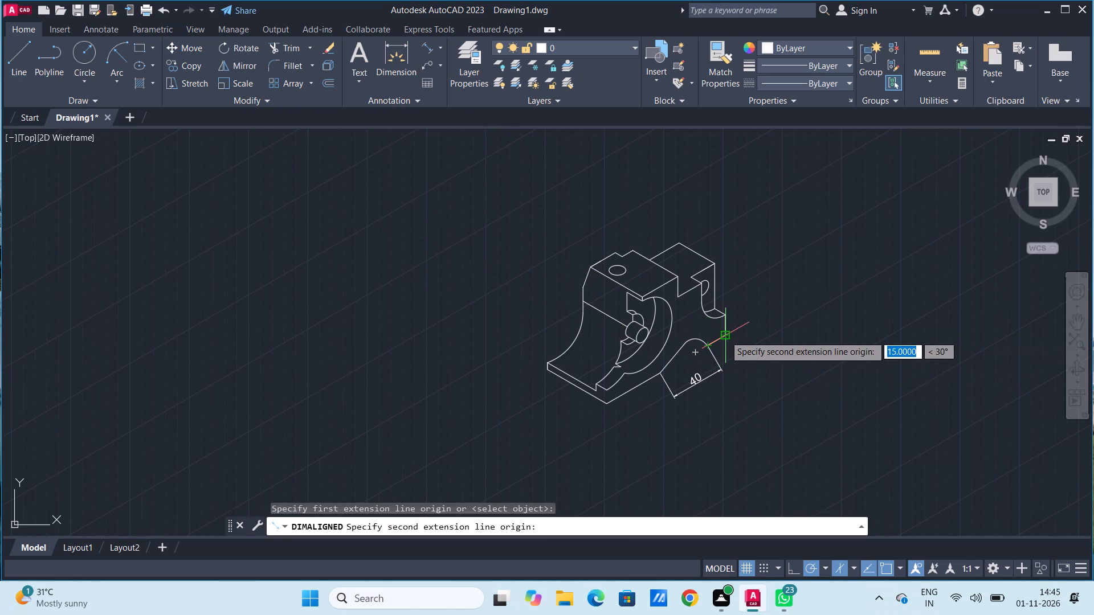
pyautogui.click(725, 335)
pyautogui.click(744, 356)
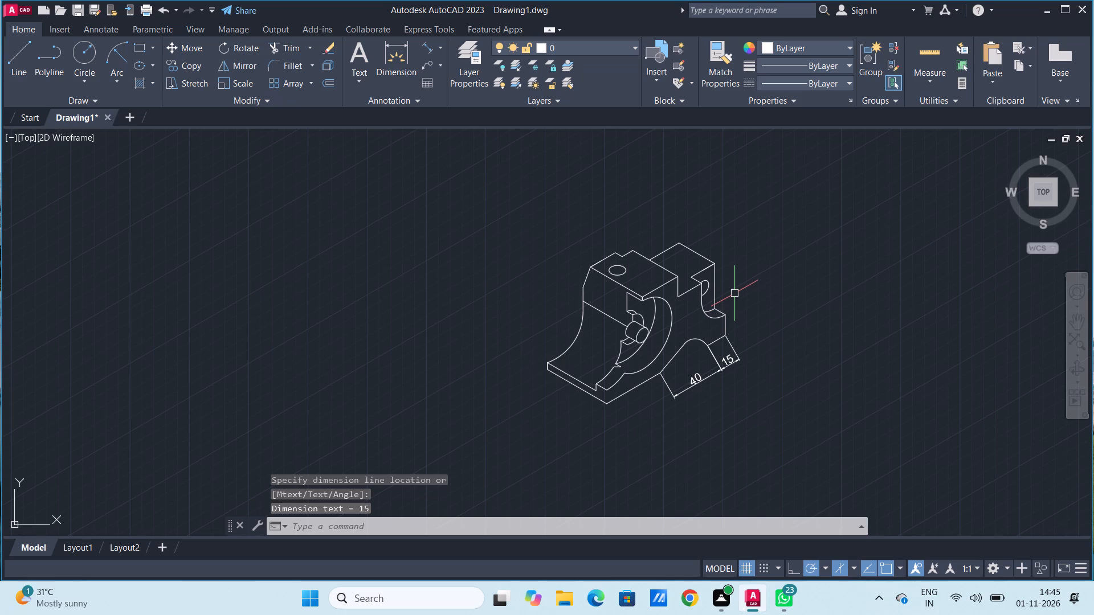
# Place an aligned overall length dimension from the base's front corner to the end foot's outer corner, outside the two shorter dimensions.
pyautogui.click(422, 49)
pyautogui.click(606, 406)
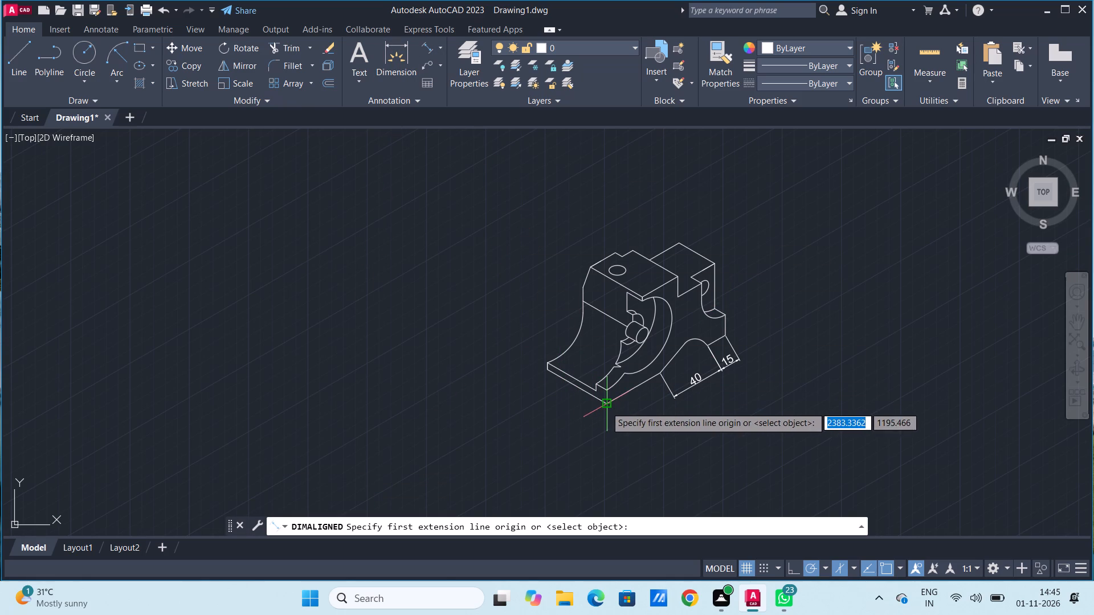
pyautogui.click(724, 337)
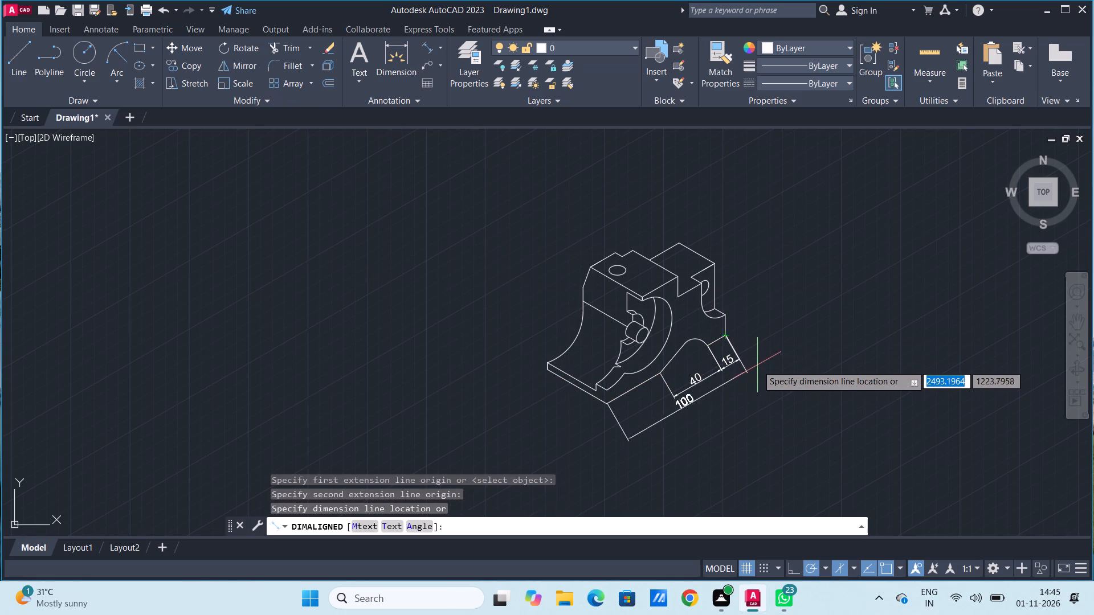
pyautogui.click(763, 372)
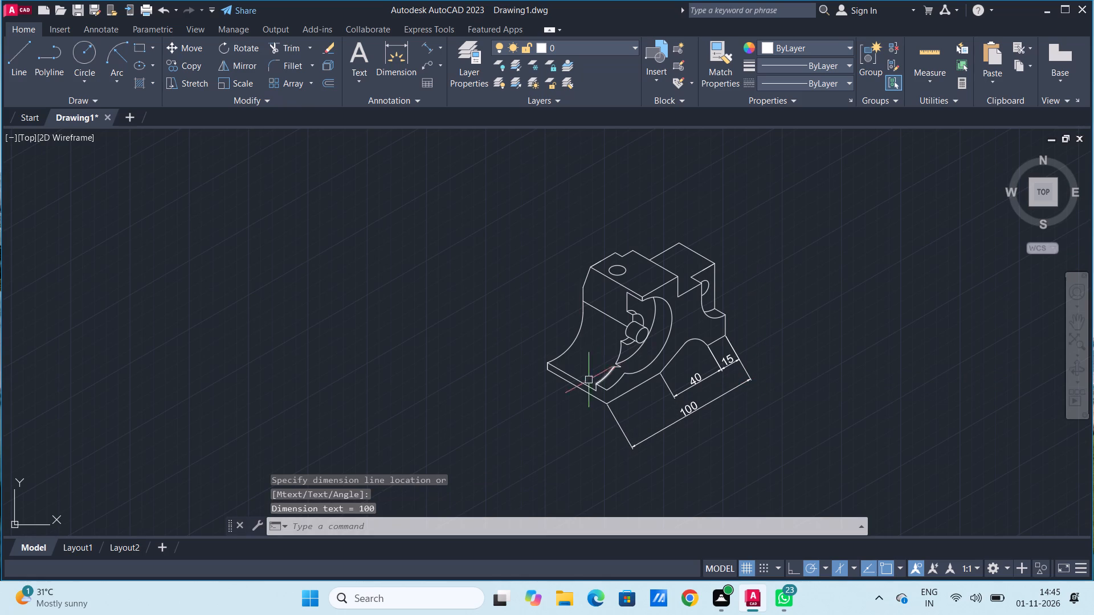
# Place an aligned width dimension along the base's front bottom edge, below the concave curved face.
pyautogui.click(428, 48)
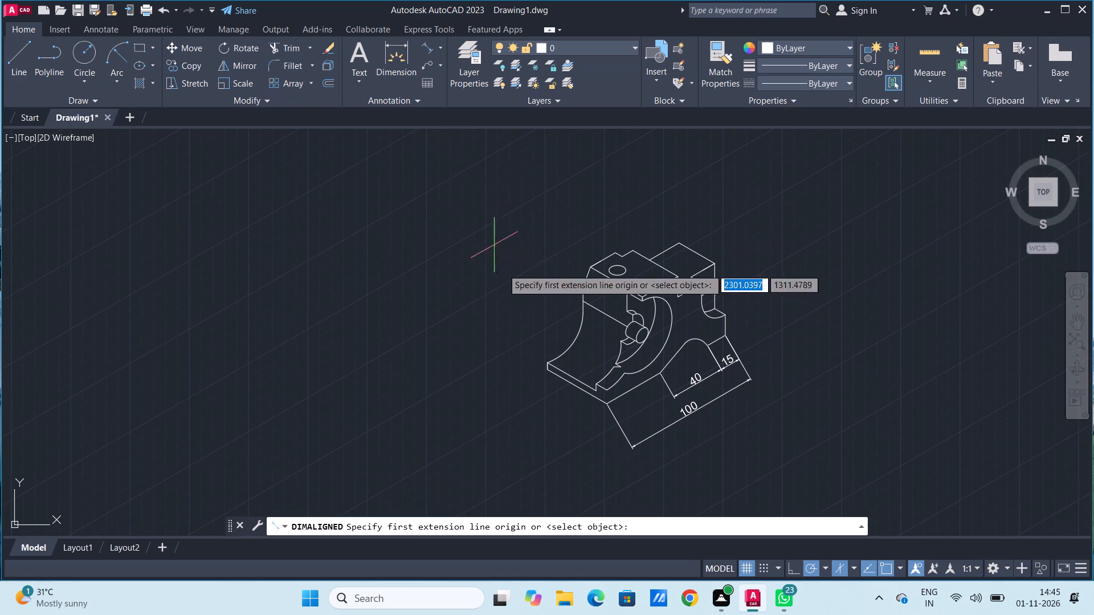
pyautogui.click(546, 370)
pyautogui.click(608, 406)
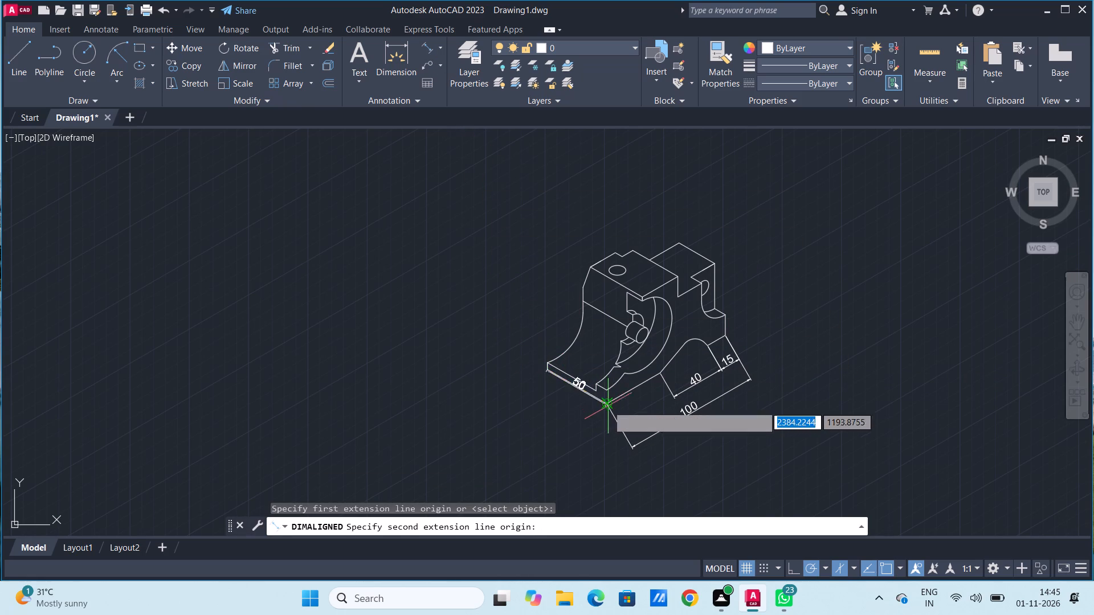
pyautogui.click(586, 426)
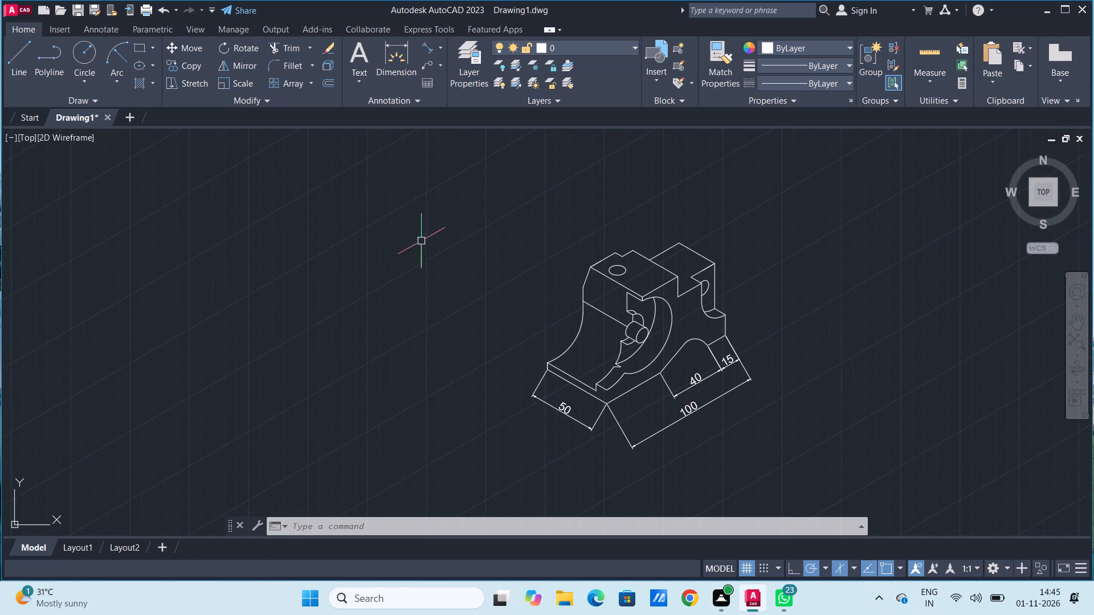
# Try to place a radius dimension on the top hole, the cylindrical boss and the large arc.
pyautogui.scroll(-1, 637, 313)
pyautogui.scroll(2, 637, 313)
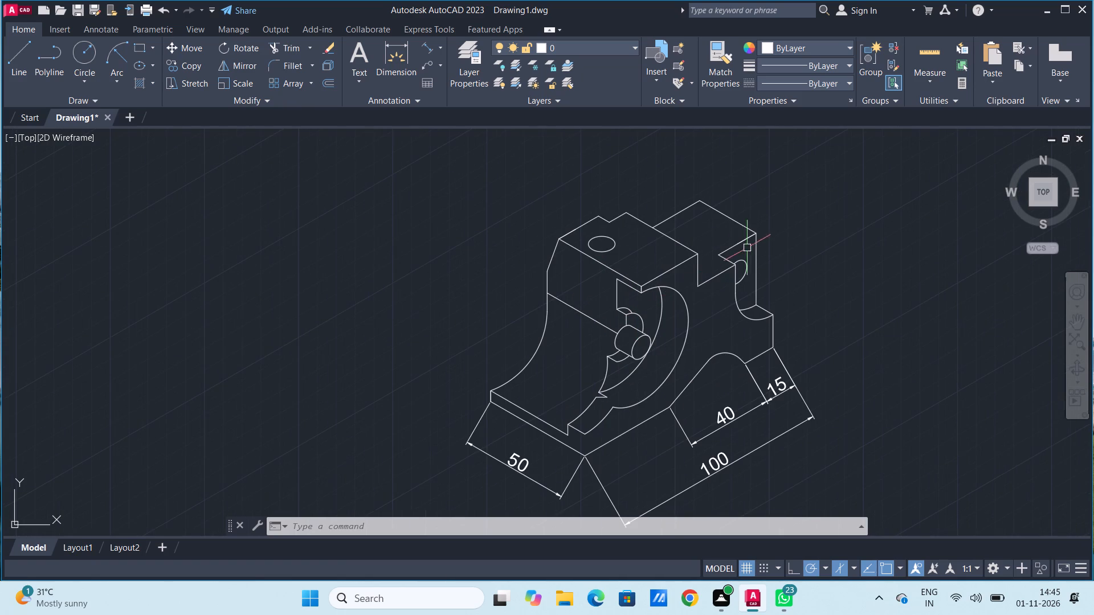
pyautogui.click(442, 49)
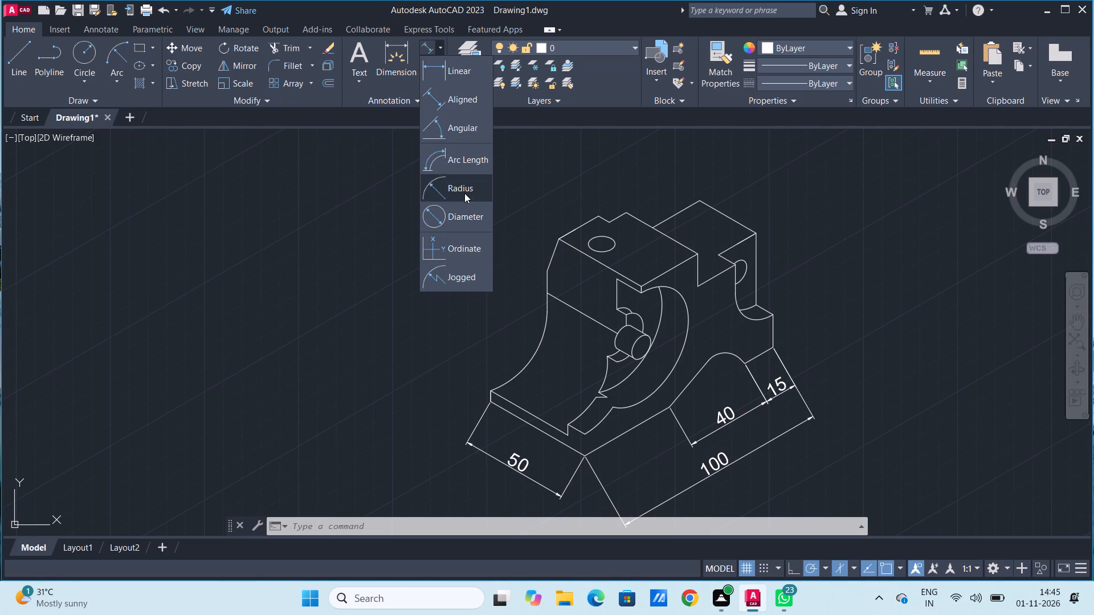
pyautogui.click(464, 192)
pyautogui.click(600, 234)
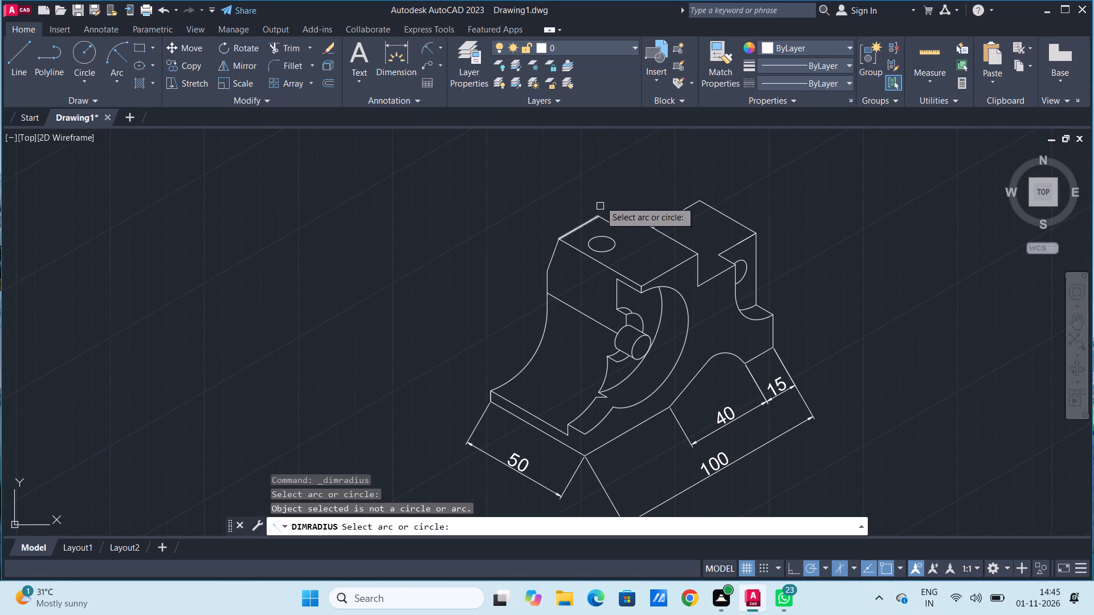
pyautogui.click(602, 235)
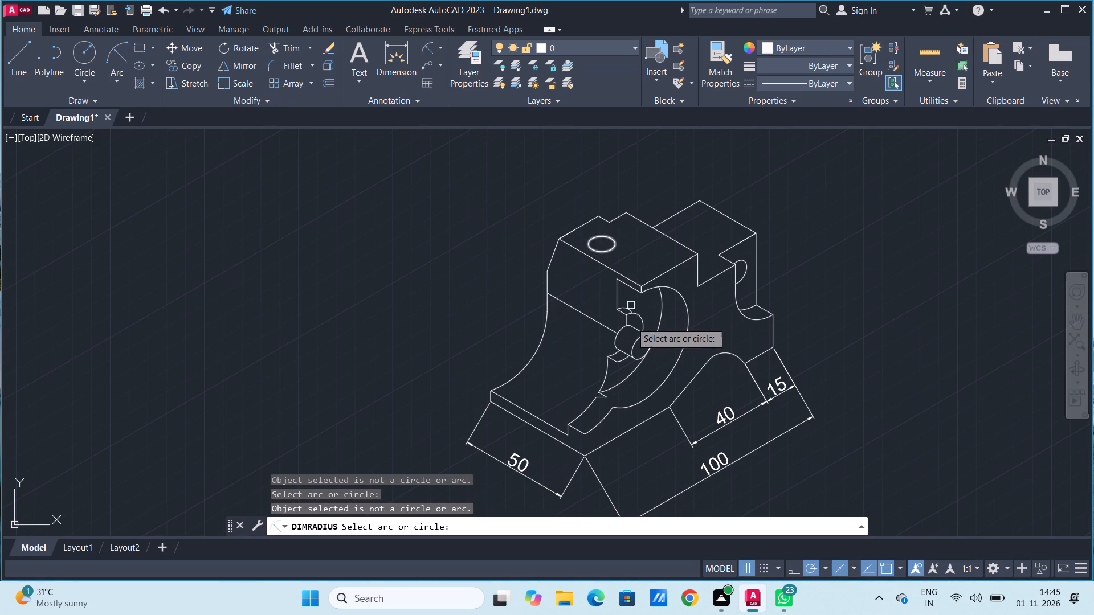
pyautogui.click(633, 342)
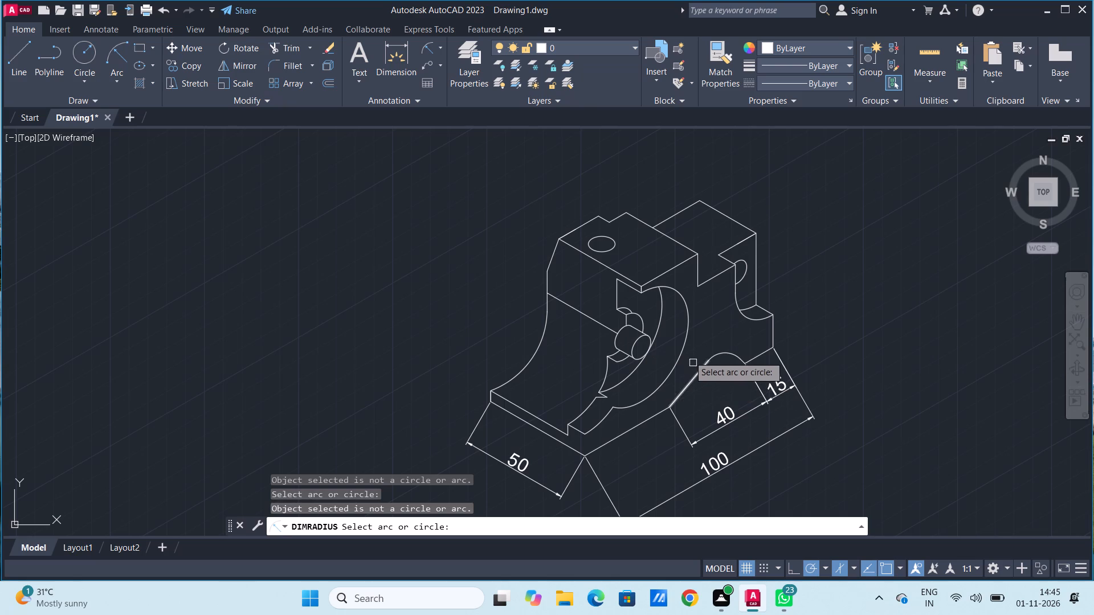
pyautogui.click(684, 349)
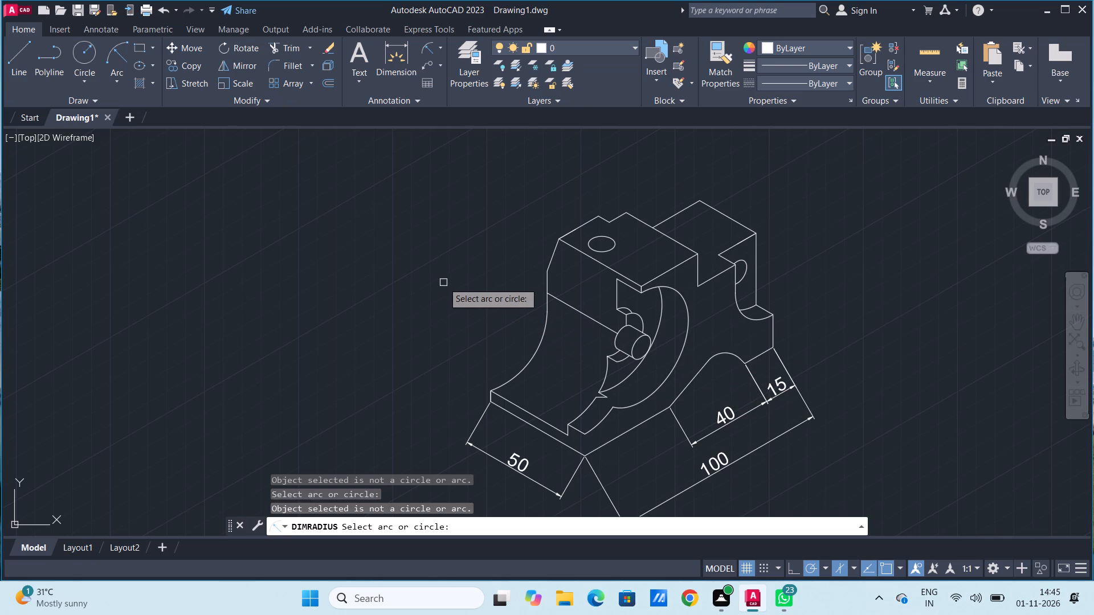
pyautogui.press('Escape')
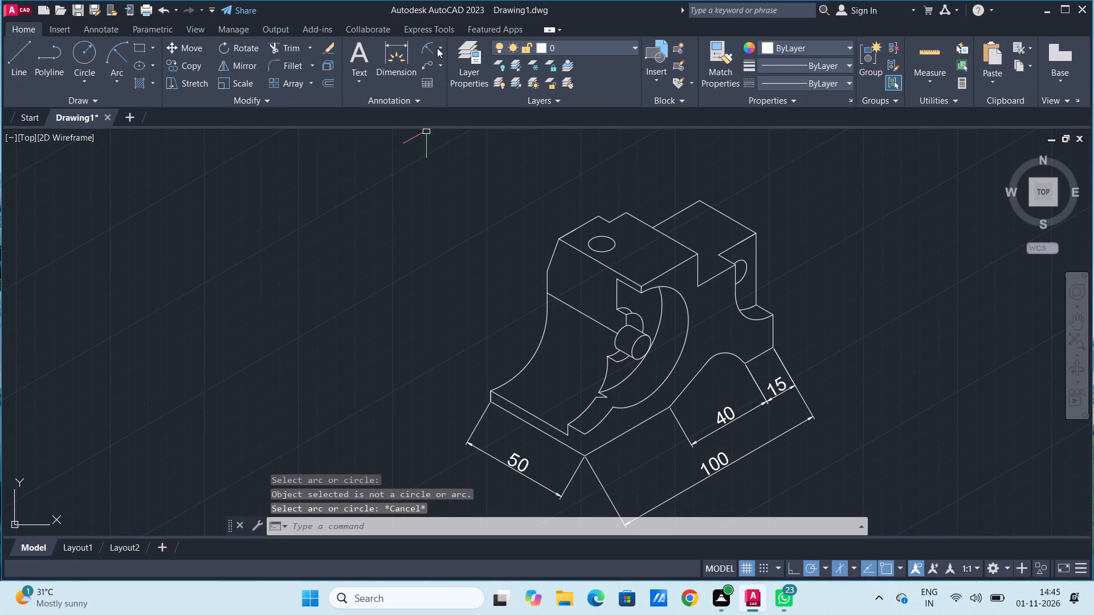
# Add a multileader pointing to the hole on the top face, with the text R5.
pyautogui.click(424, 62)
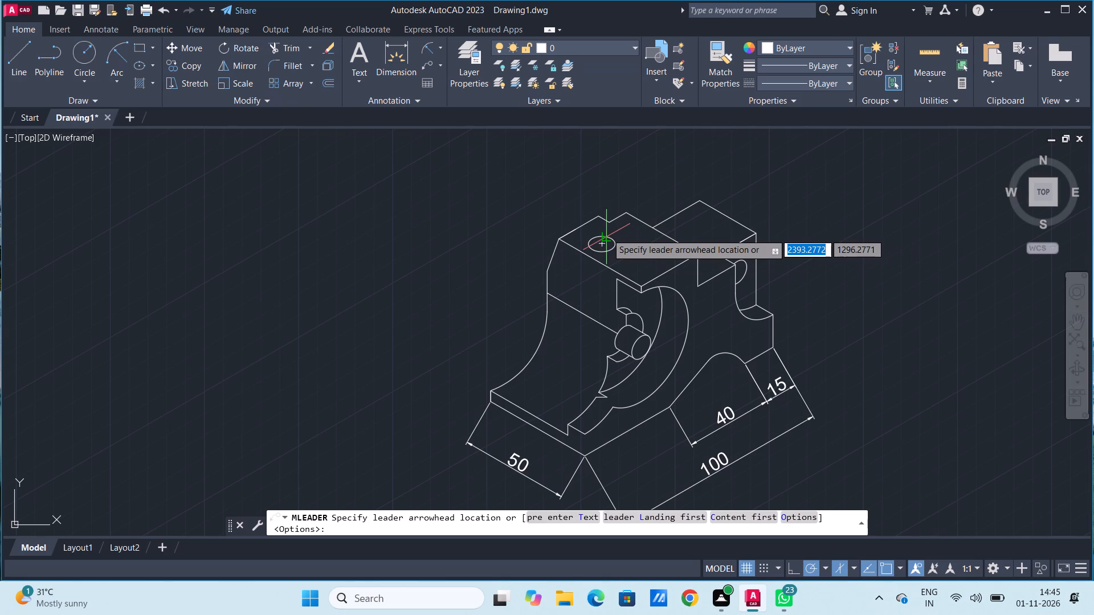
pyautogui.click(592, 237)
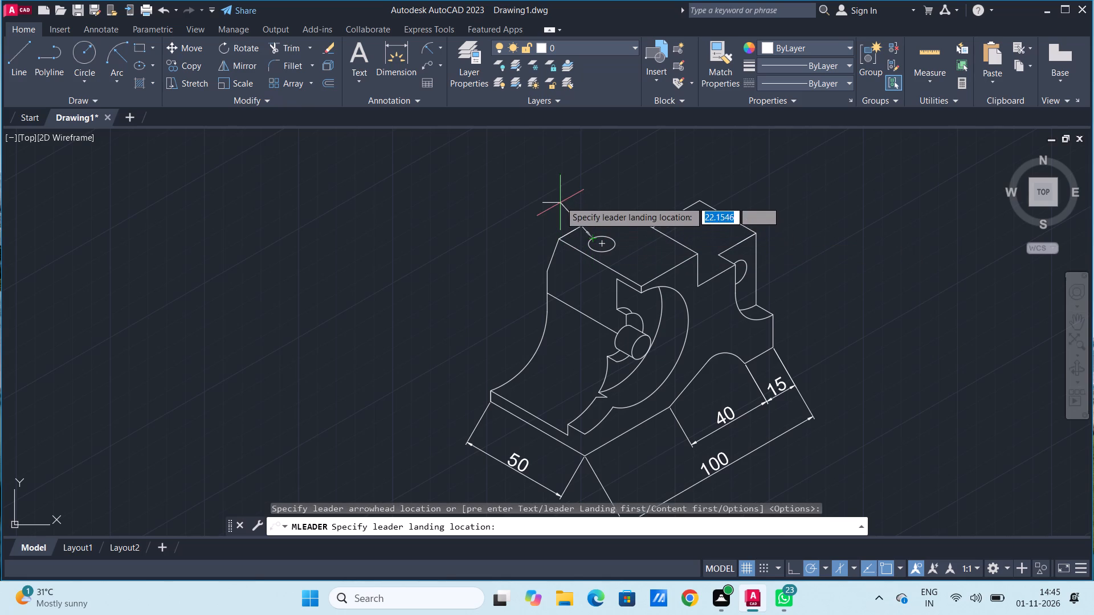
pyautogui.click(573, 189)
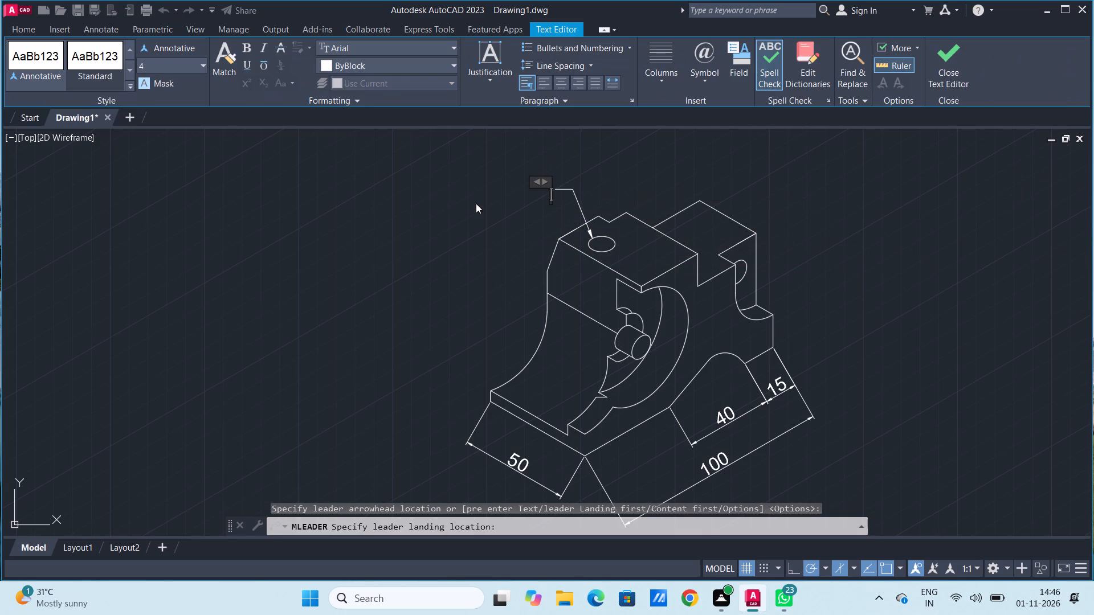
pyautogui.press('r')
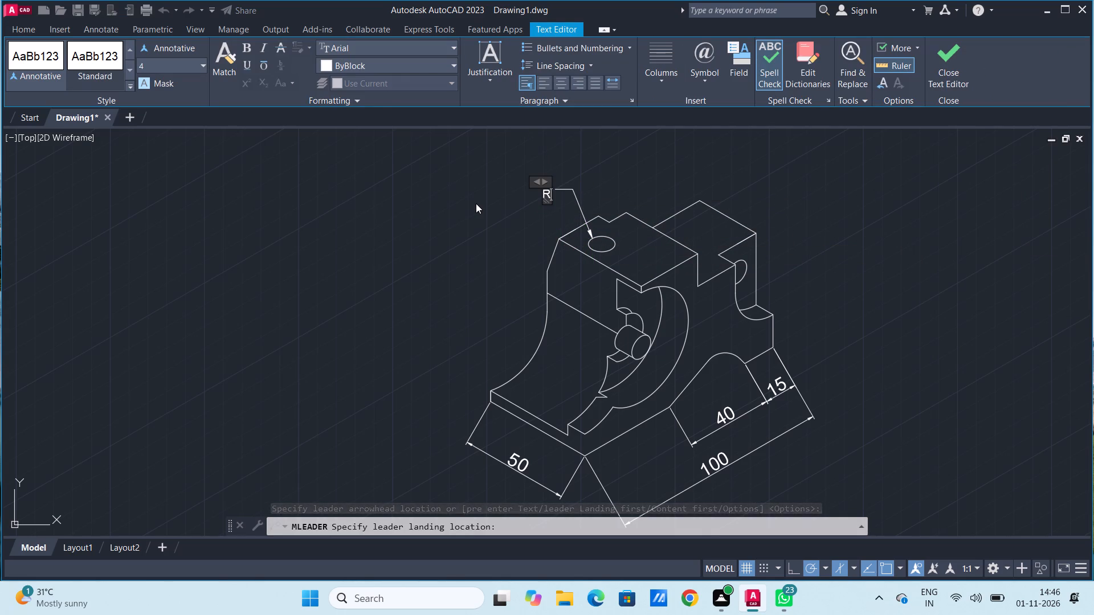
pyautogui.press('5')
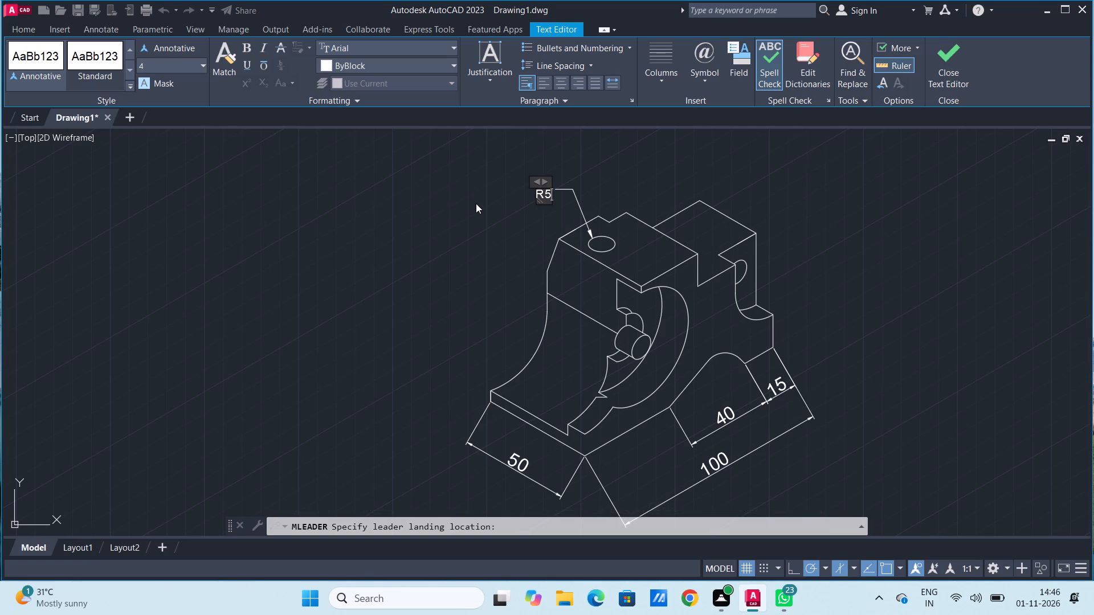
pyautogui.click(937, 62)
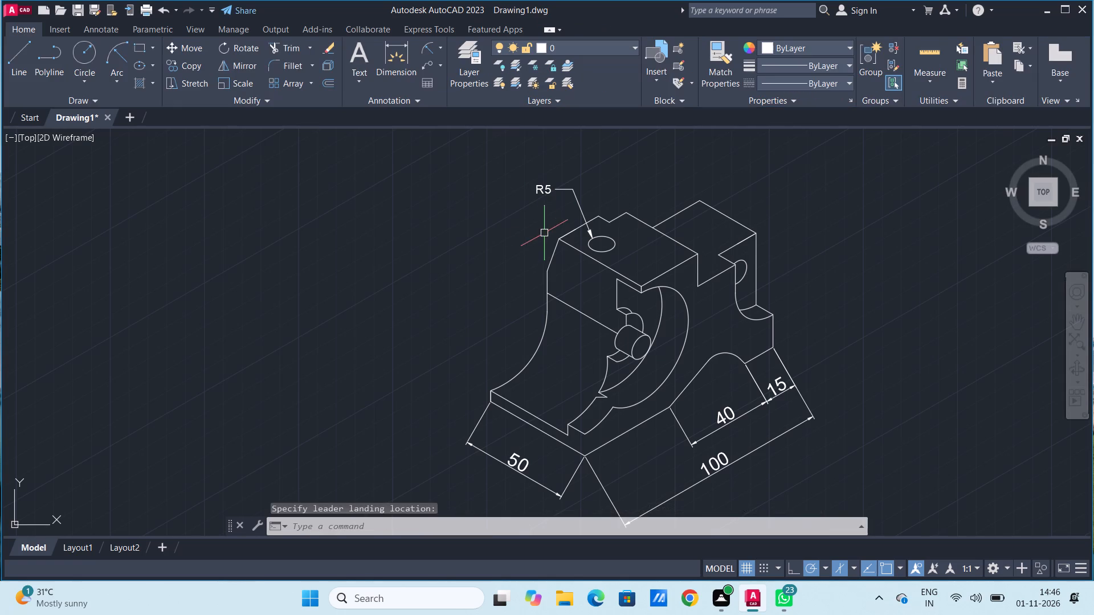
# Add a multileader pointing to the outer edge of the large arc on the side face, with the text R25.
pyautogui.click(427, 62)
pyautogui.click(688, 330)
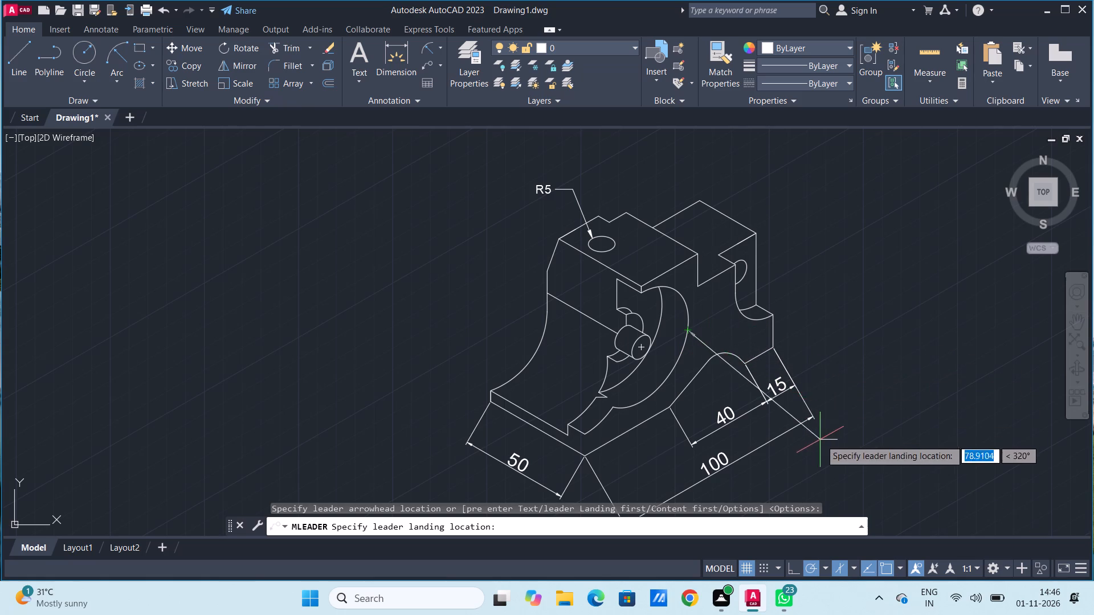
pyautogui.click(802, 342)
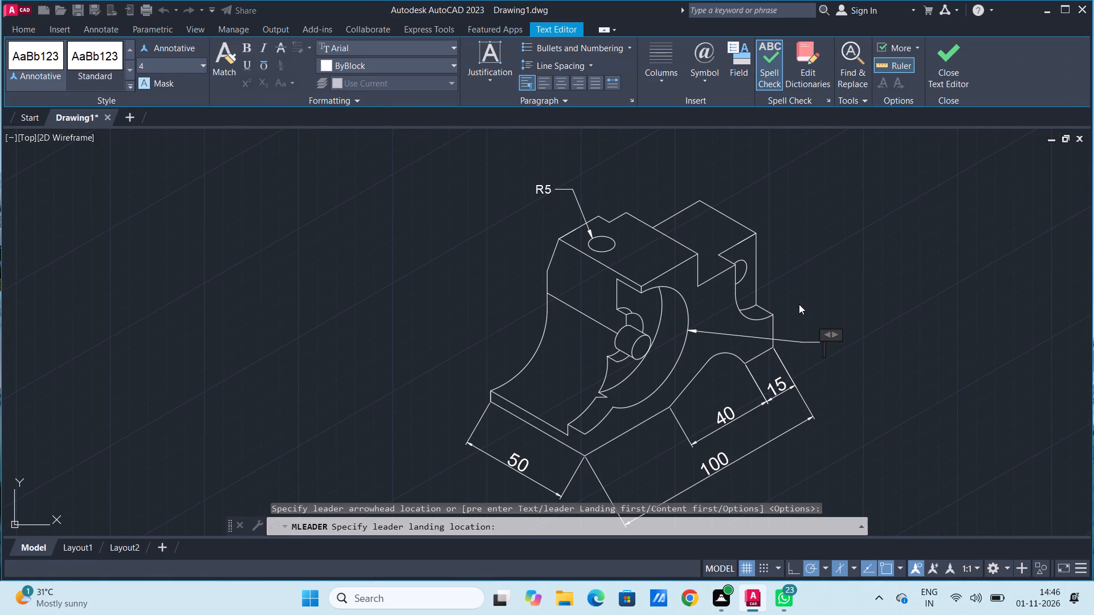
pyautogui.press('r')
pyautogui.write('25')
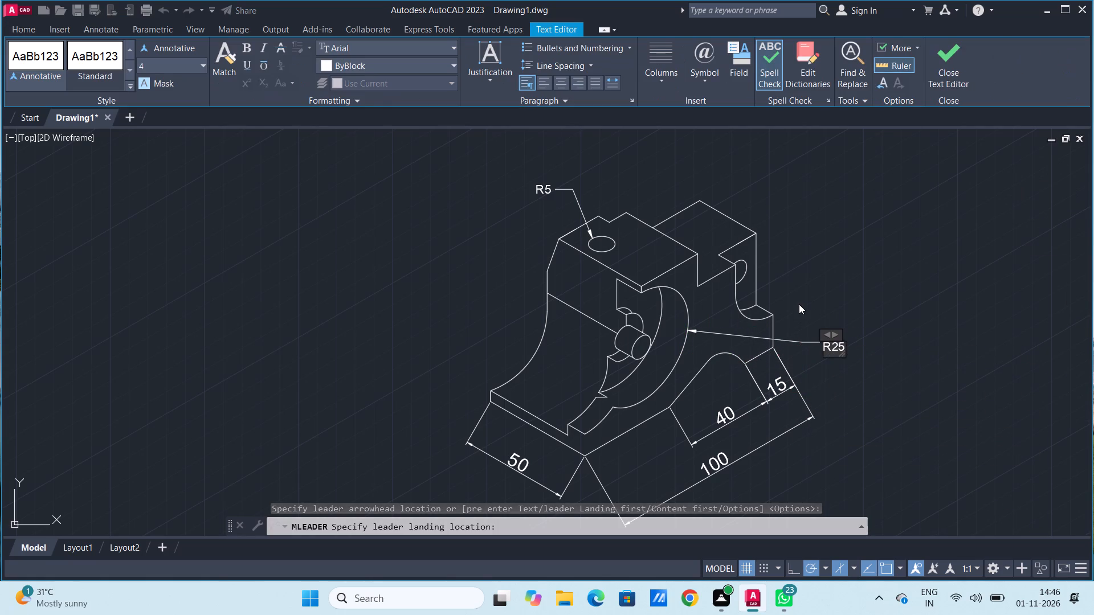
pyautogui.click(950, 74)
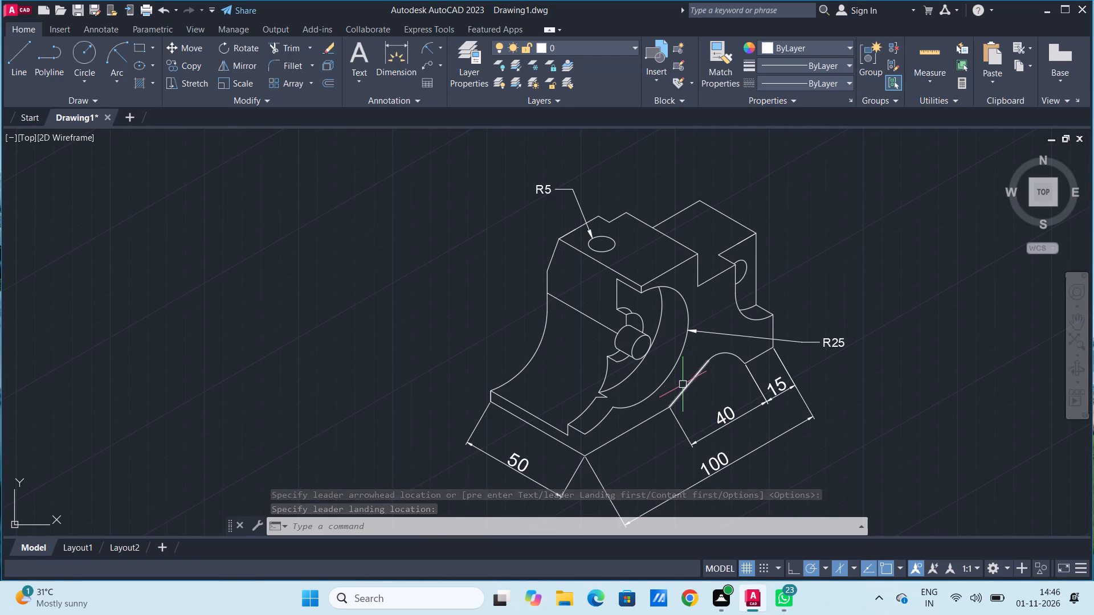
# Add a multileader pointing to the concave curve above the end foot, with the text 20.
pyautogui.scroll(2, 682, 384)
pyautogui.scroll(-2, 682, 384)
pyautogui.moveTo(624, 432); pyautogui.dragTo(639, 337, button='middle')
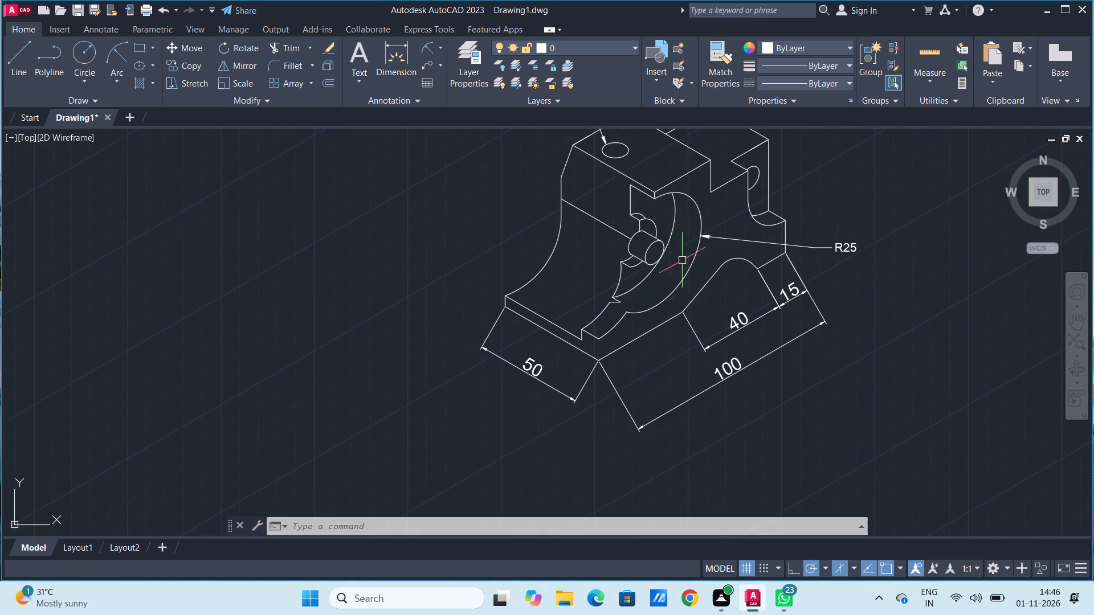
pyautogui.scroll(1, 695, 239)
pyautogui.scroll(-1, 695, 239)
pyautogui.moveTo(750, 206); pyautogui.dragTo(762, 261, button='middle')
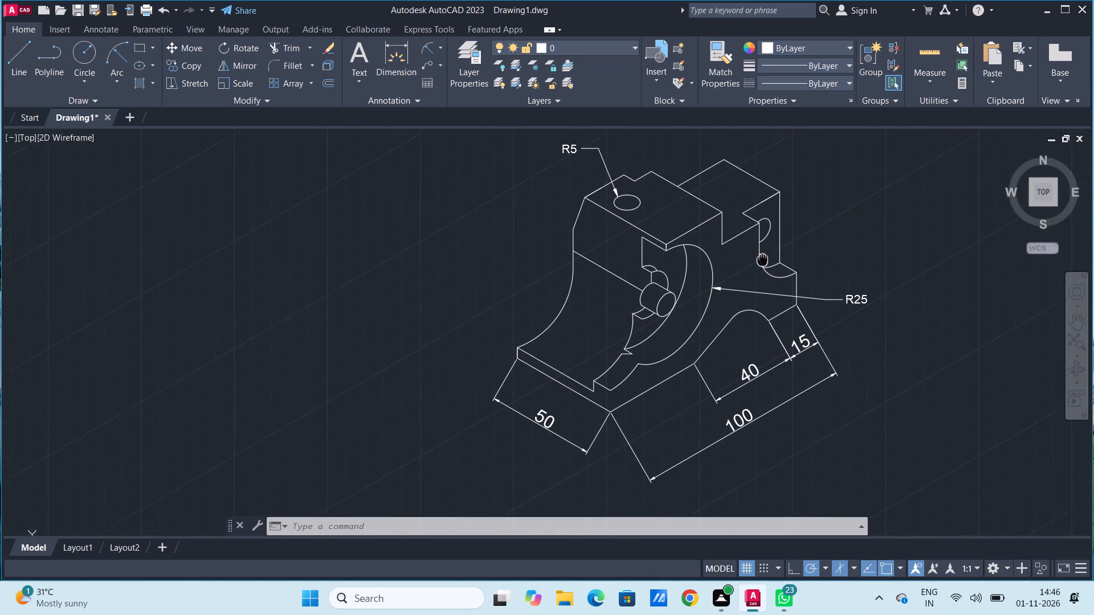
pyautogui.moveTo(762, 261); pyautogui.dragTo(762, 269, button='middle')
pyautogui.click(428, 67)
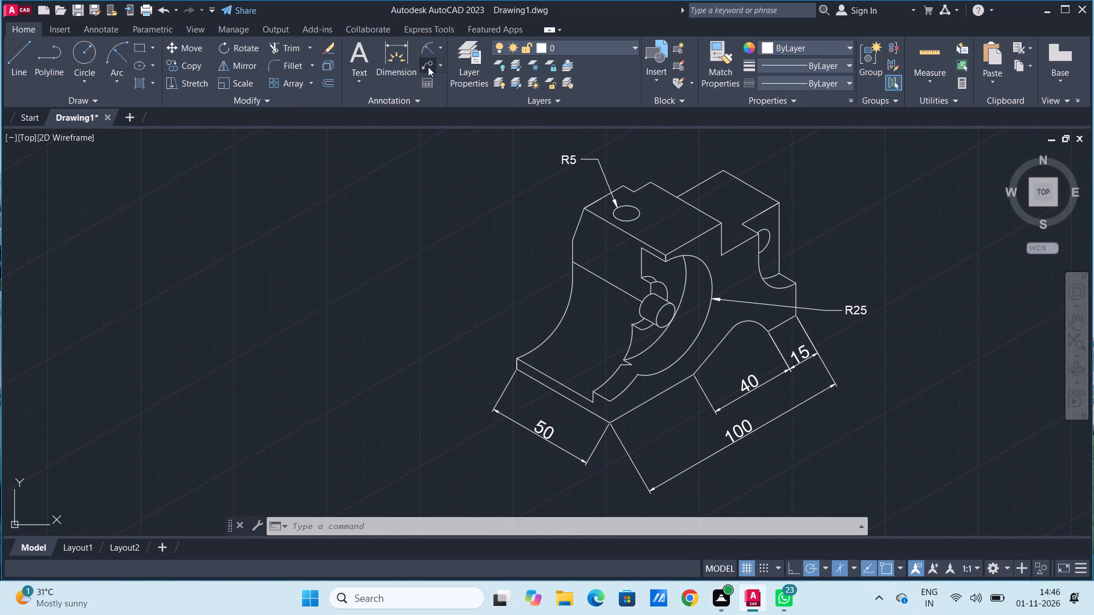
pyautogui.click(770, 286)
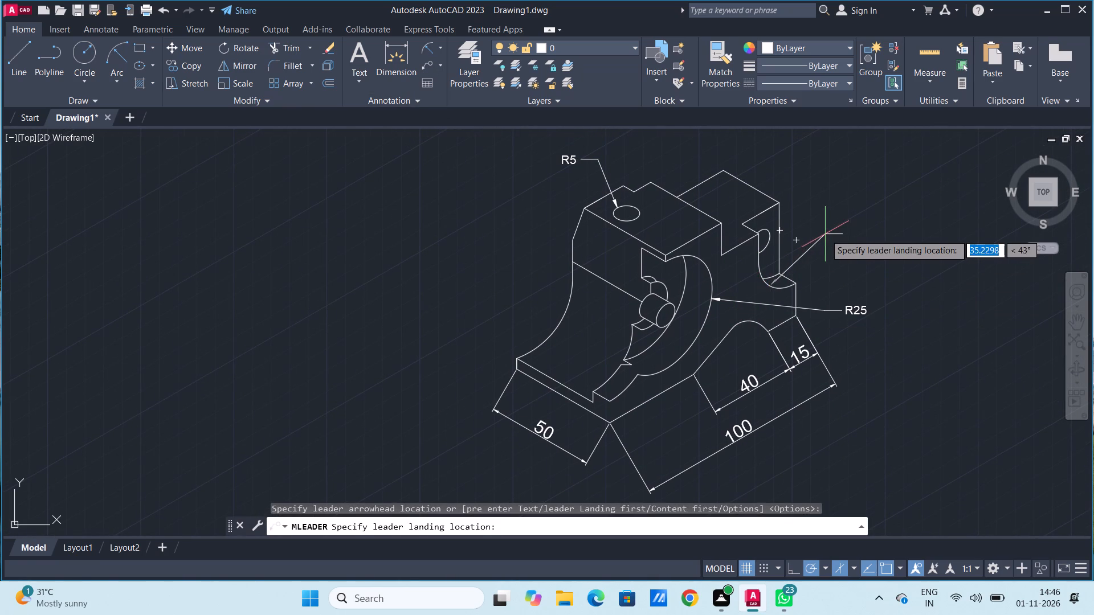
pyautogui.click(819, 229)
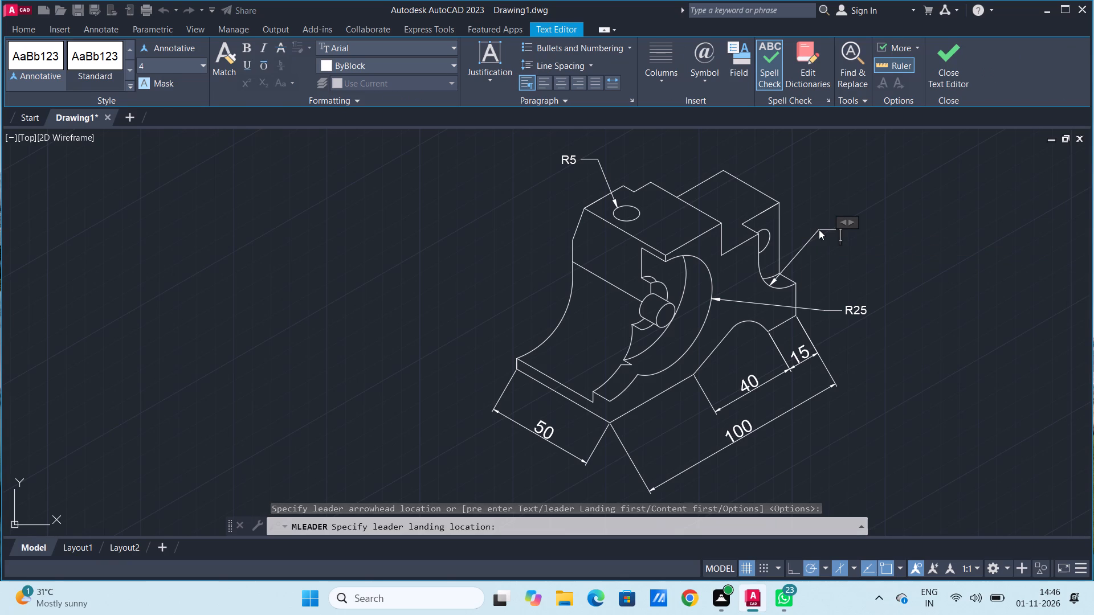
pyautogui.write('20')
pyautogui.press('Return')
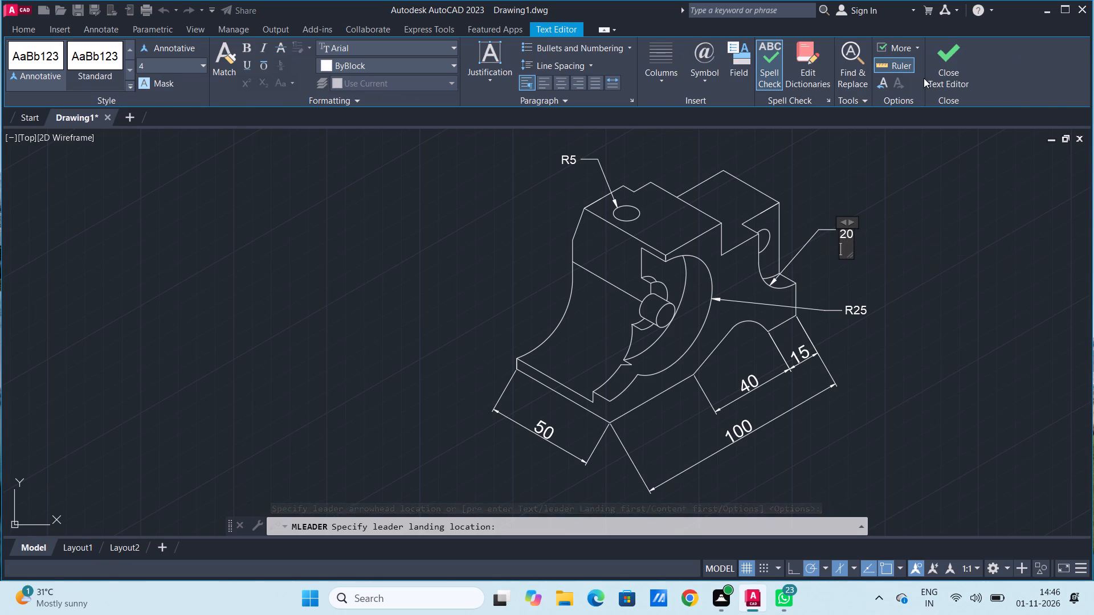
pyautogui.click(941, 68)
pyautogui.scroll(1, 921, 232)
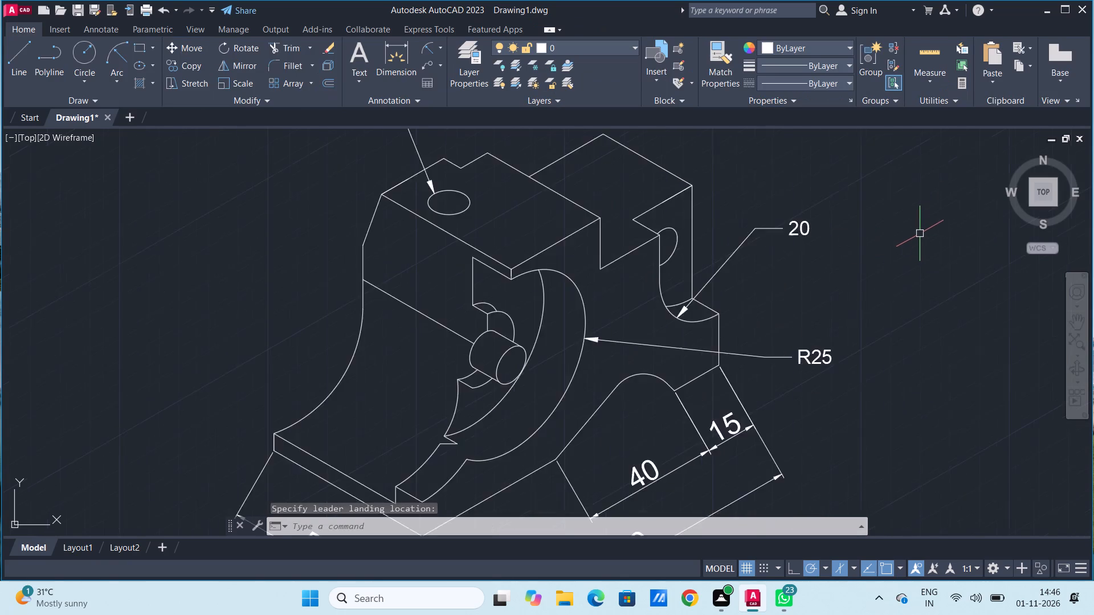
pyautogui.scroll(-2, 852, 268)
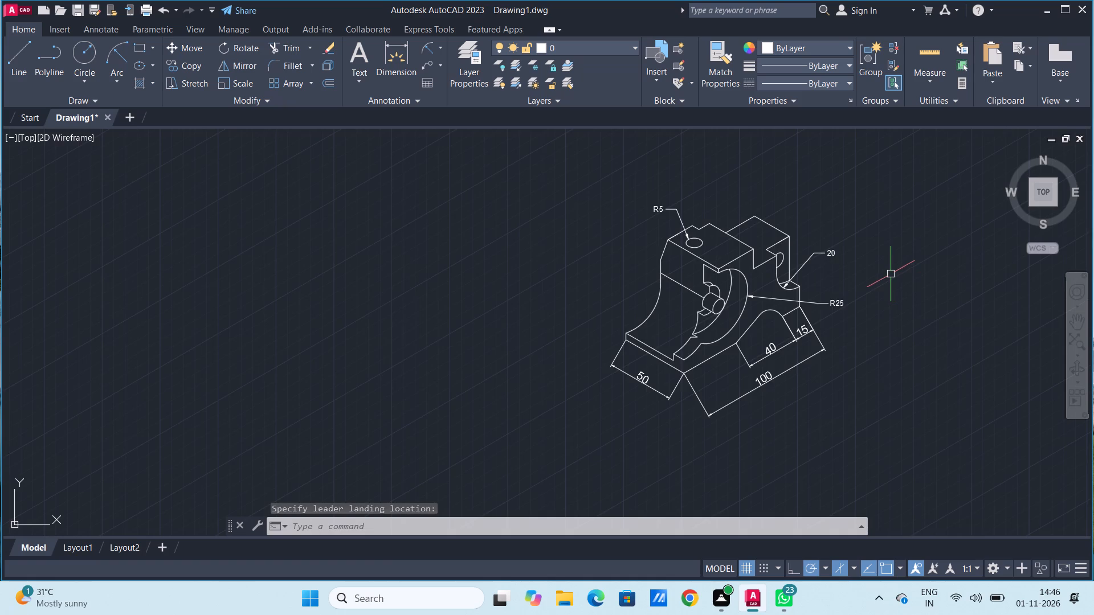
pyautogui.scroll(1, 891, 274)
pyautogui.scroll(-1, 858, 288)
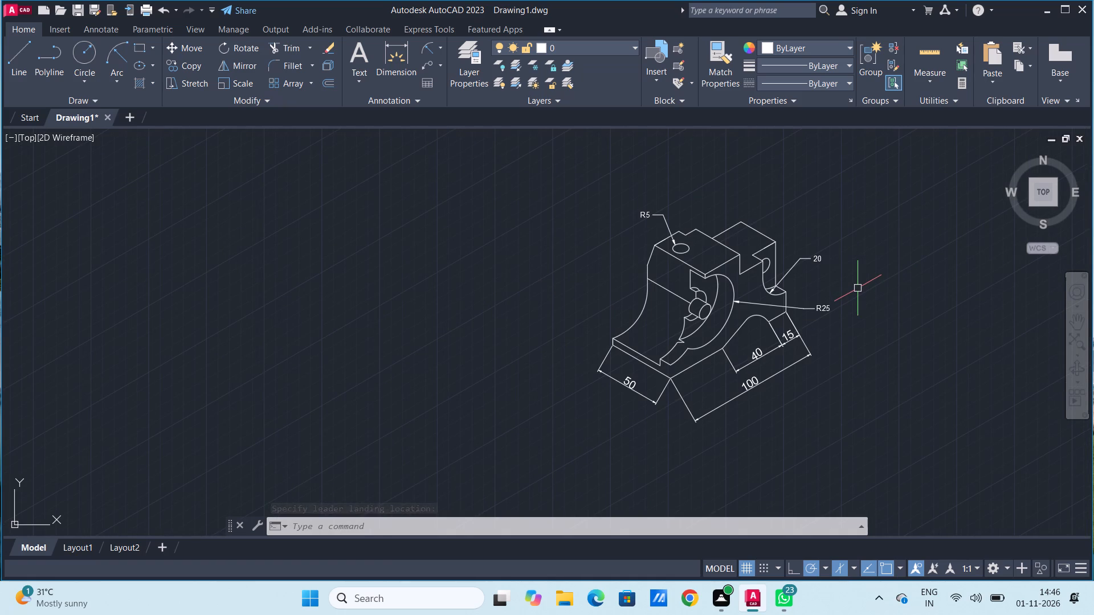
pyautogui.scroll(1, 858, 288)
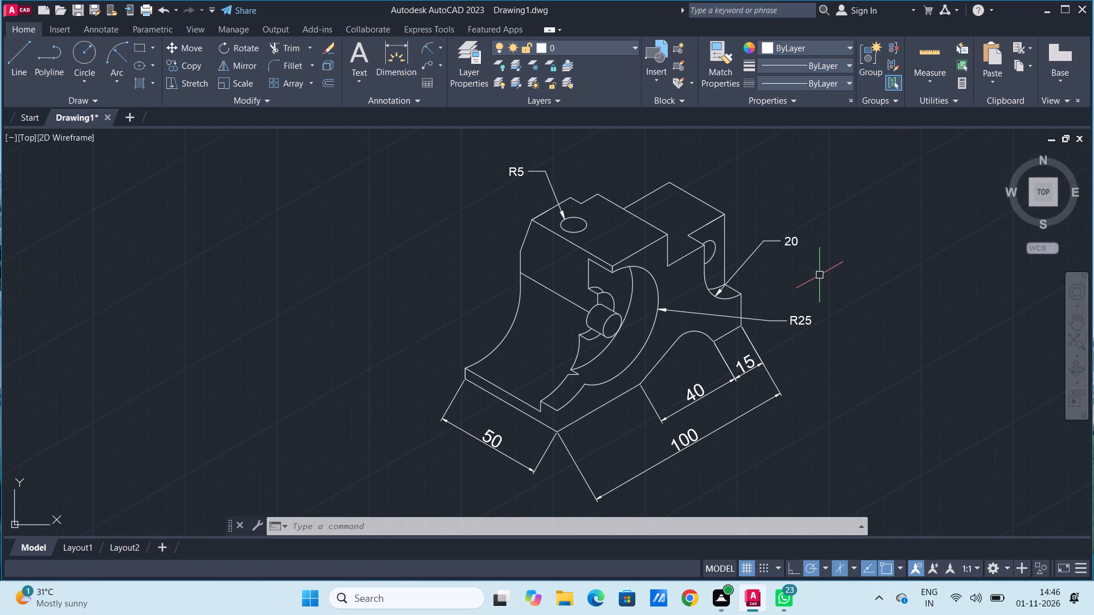
# Turn off command history logging with the LOGFILEOFF command.
pyautogui.click(481, 526)
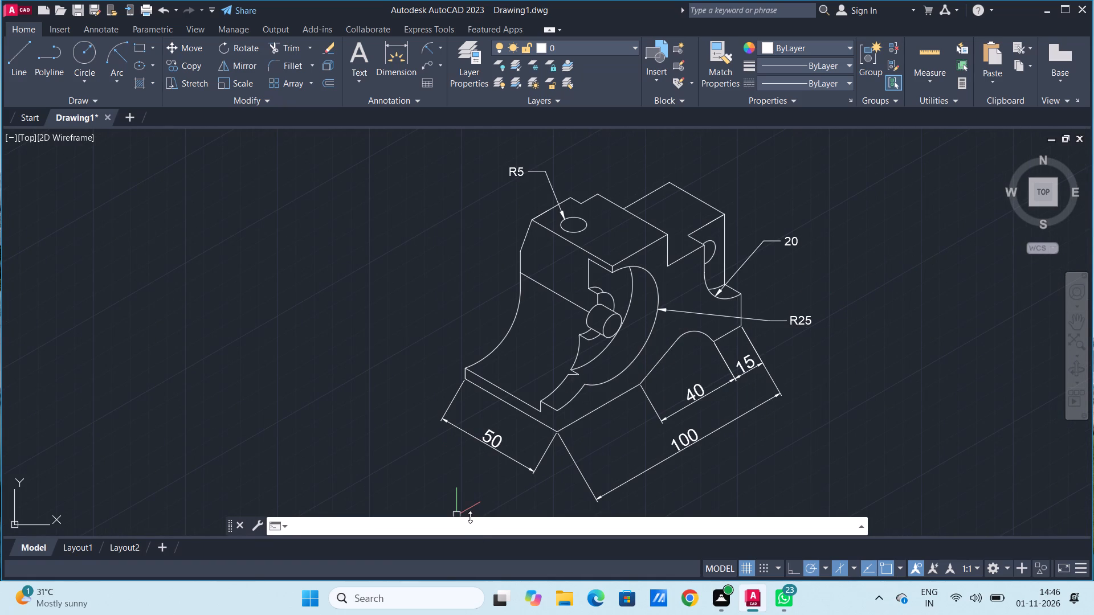
pyautogui.write('LO')
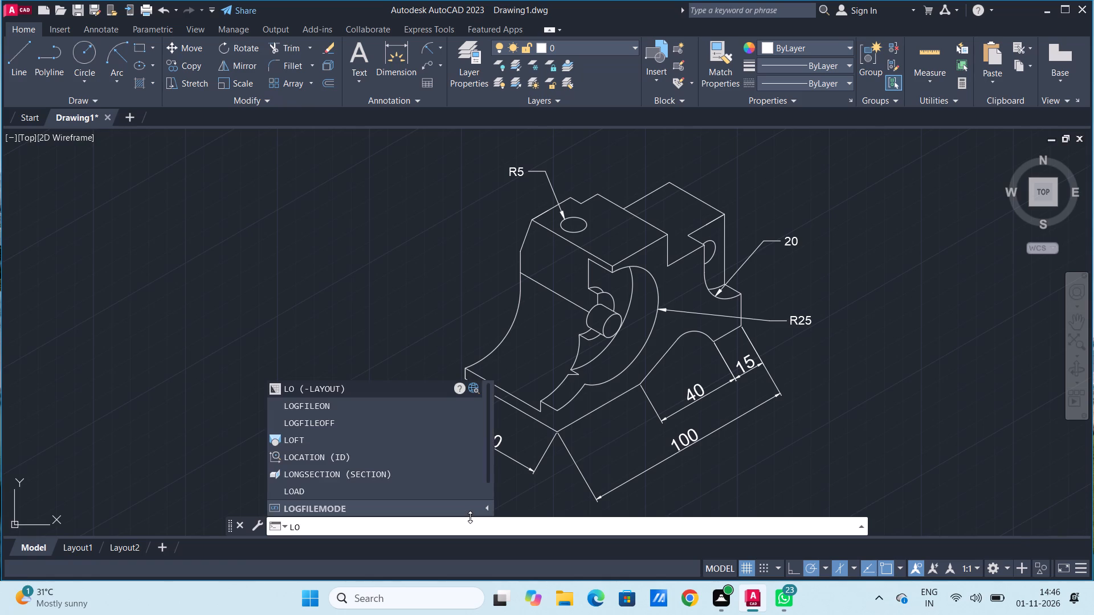
pyautogui.press('g')
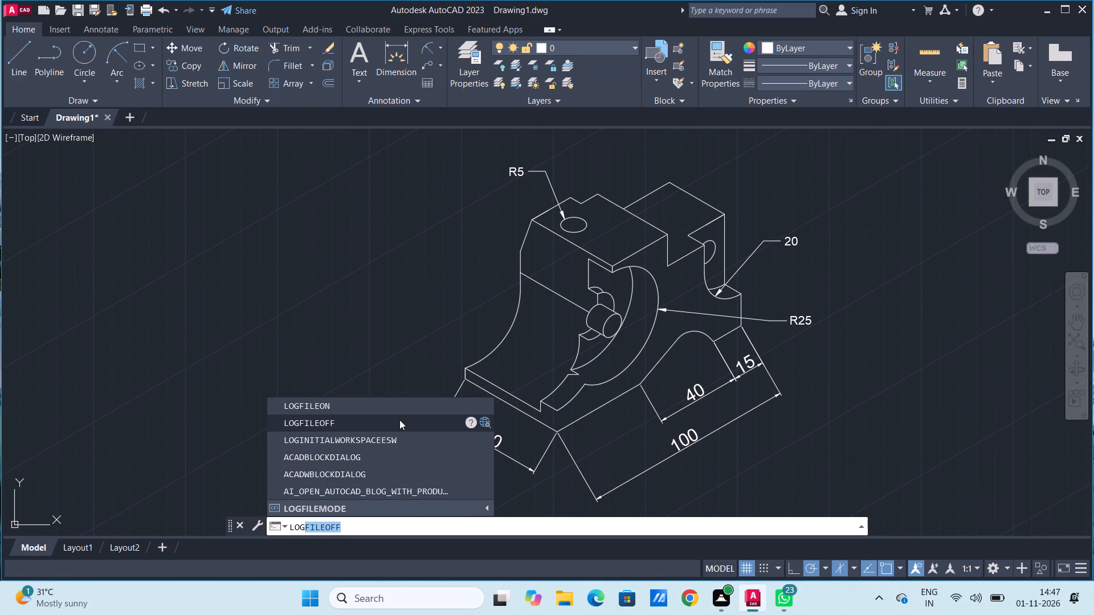
pyautogui.click(394, 440)
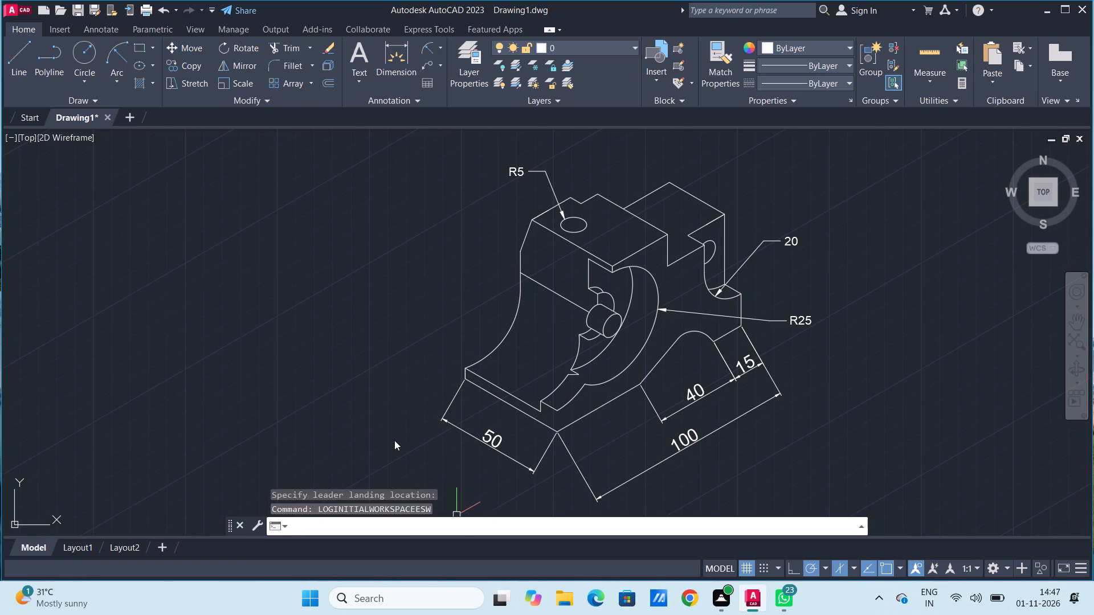
pyautogui.click(373, 531)
pyautogui.write('LOG')
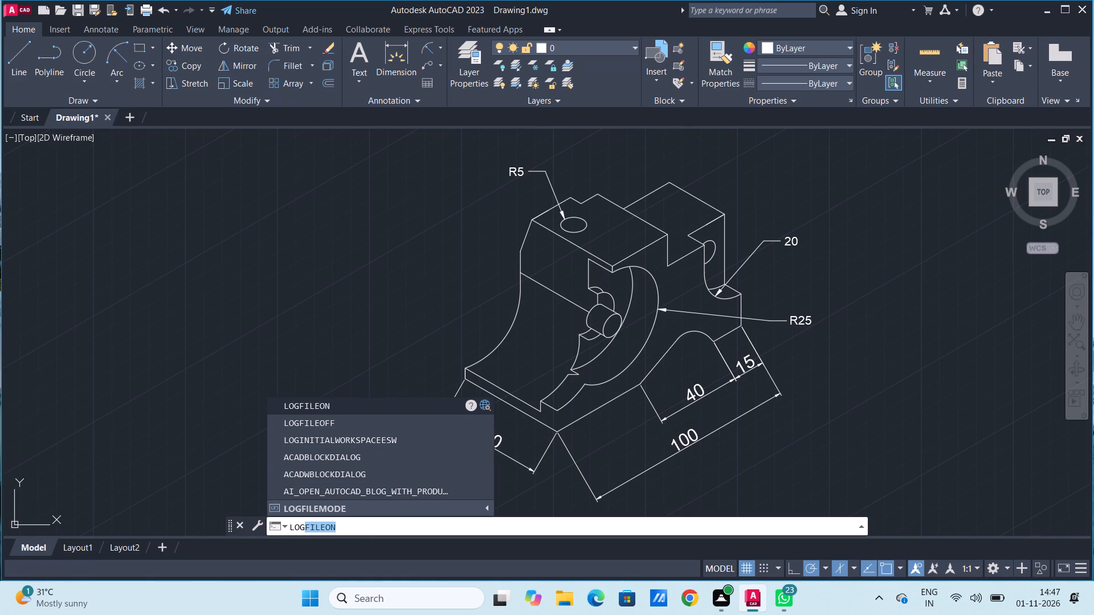
pyautogui.click(319, 425)
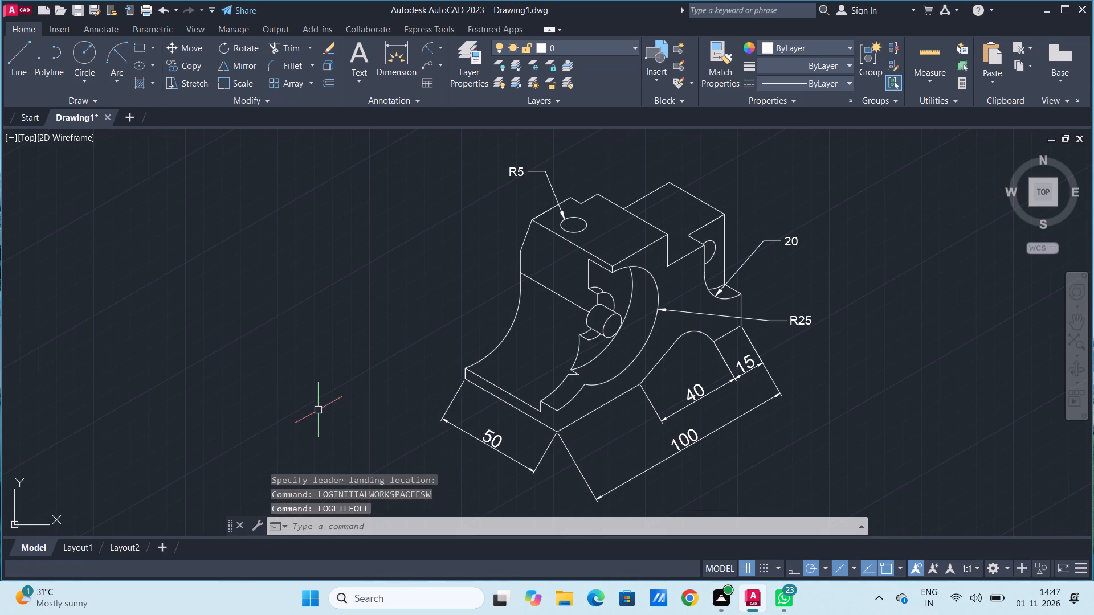
# Set up a plot with the DWG To PDF.pc3 plotter, ISO expand A4 (297.00 x 210.00 MM) paper, landscape orientation and a centred plot.
pyautogui.click(374, 526)
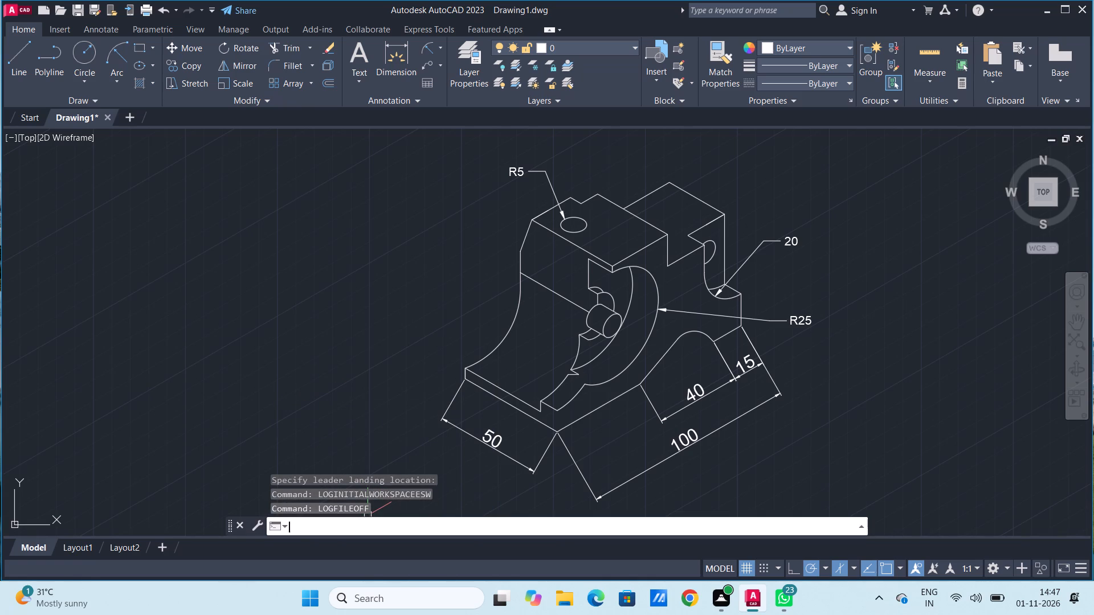
pyautogui.write('PLO')
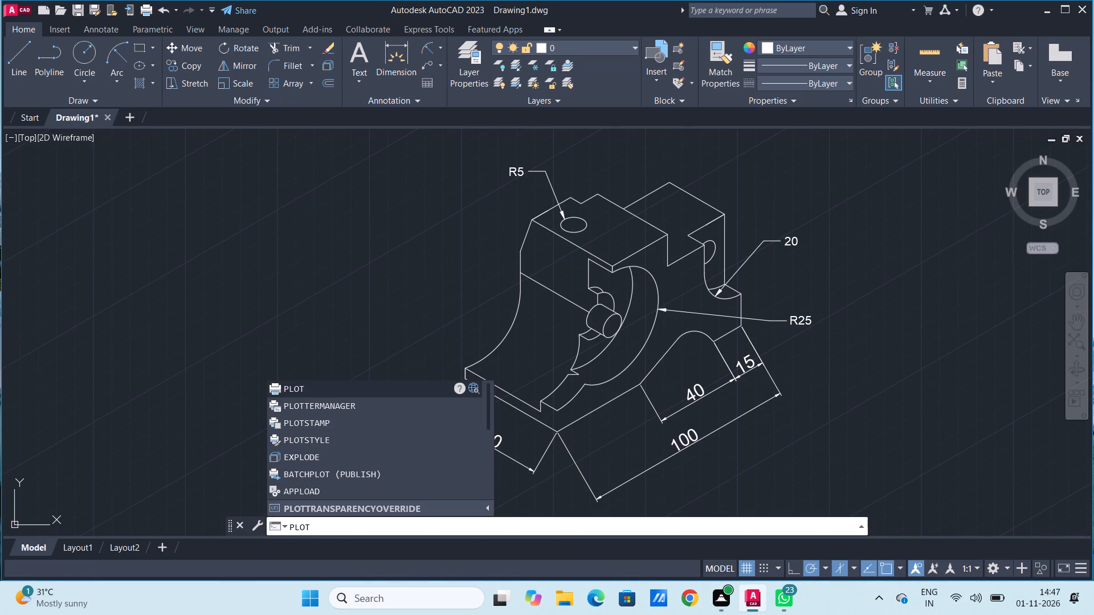
pyautogui.press('t')
pyautogui.press('Return')
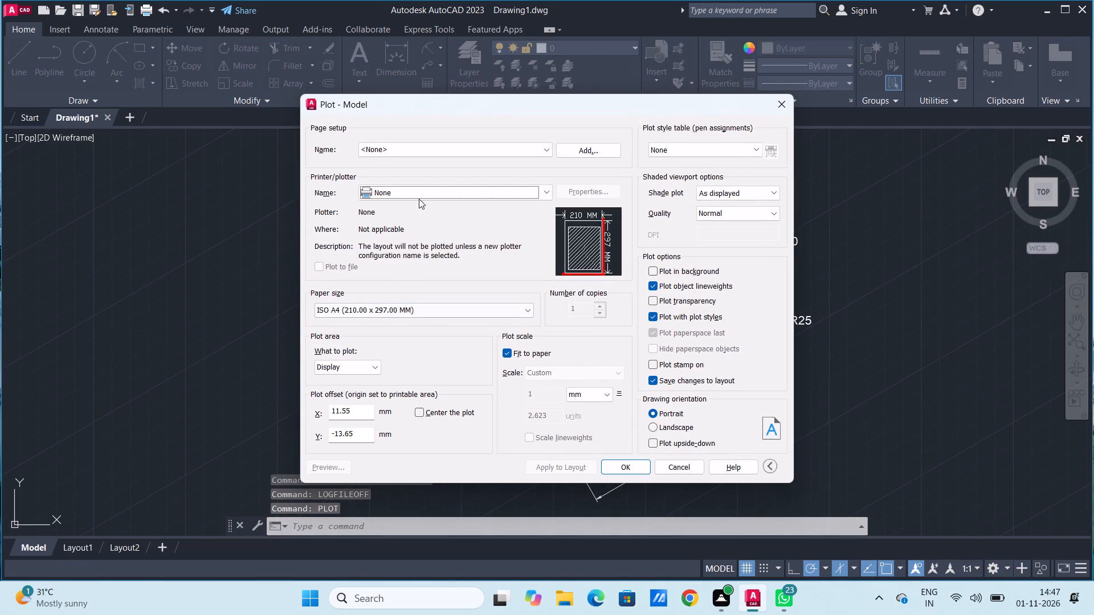
pyautogui.click(419, 195)
pyautogui.click(417, 337)
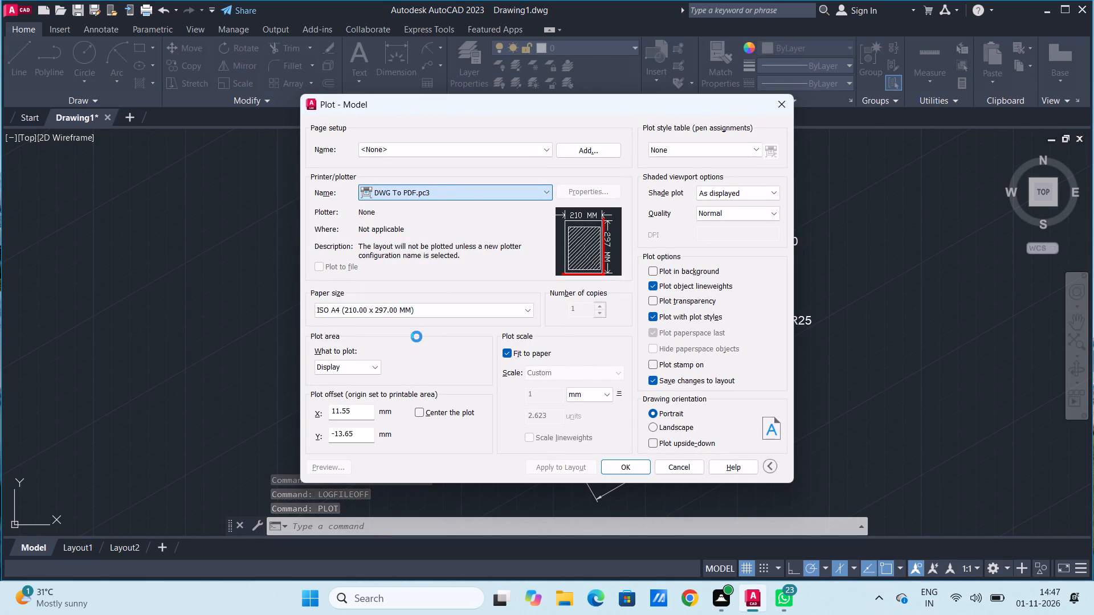
pyautogui.click(405, 311)
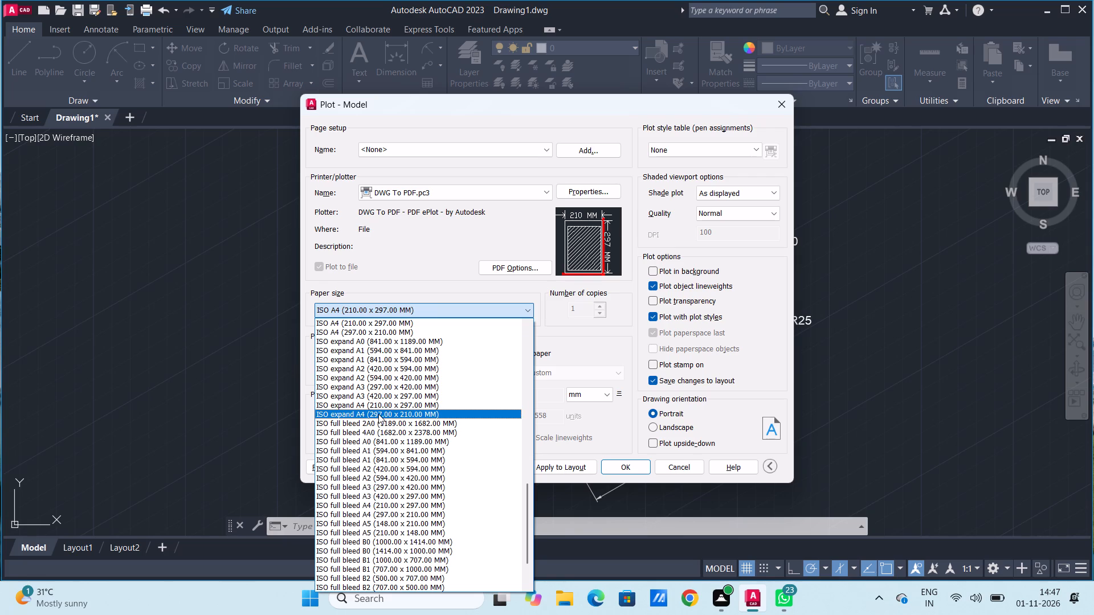
pyautogui.click(378, 414)
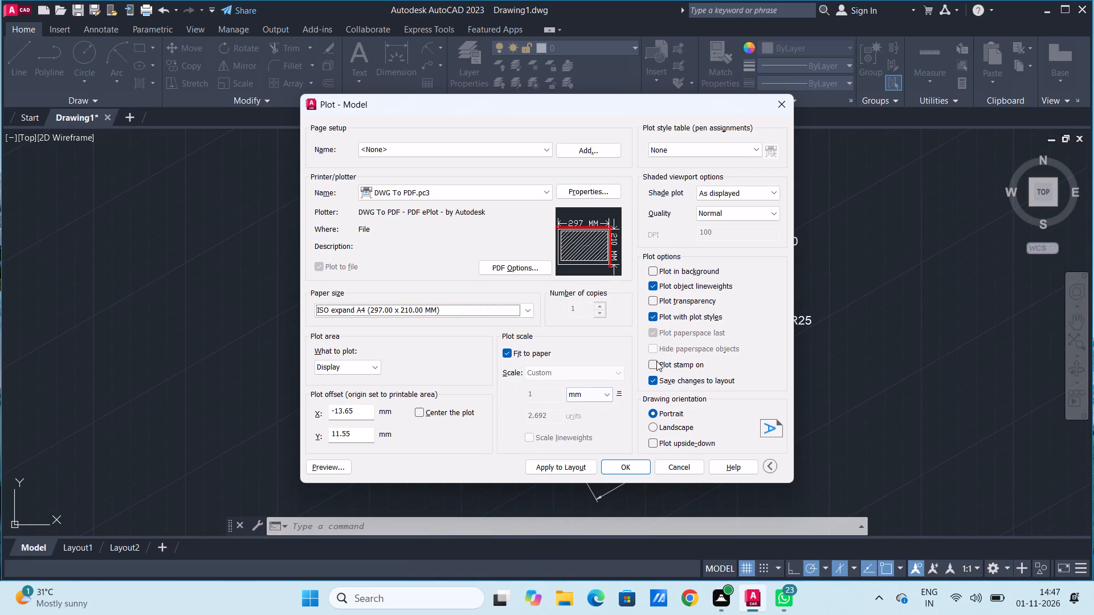
pyautogui.click(654, 425)
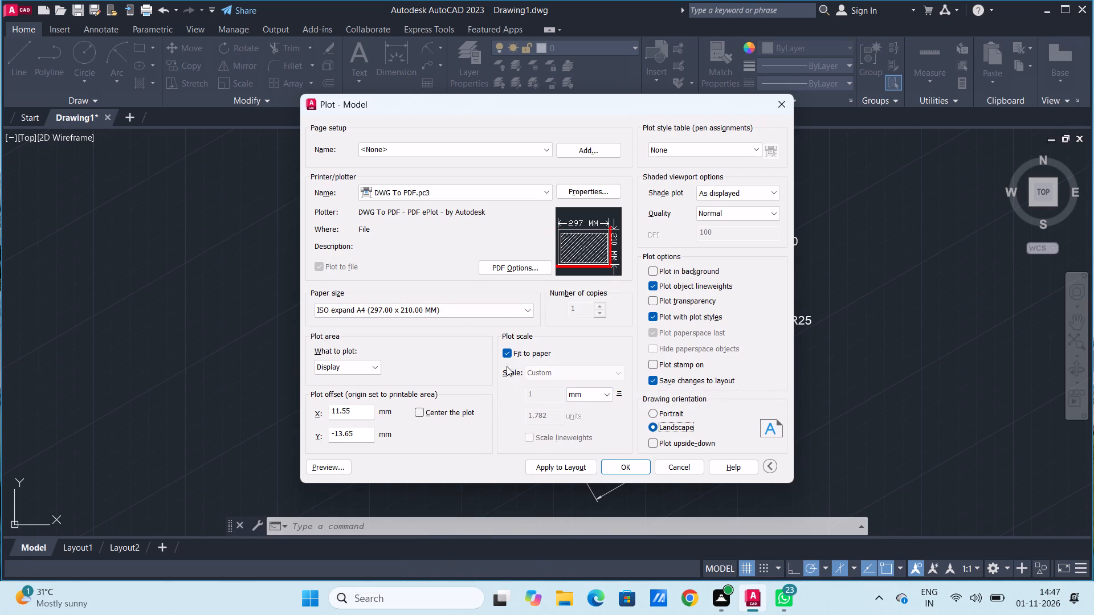
pyautogui.click(370, 367)
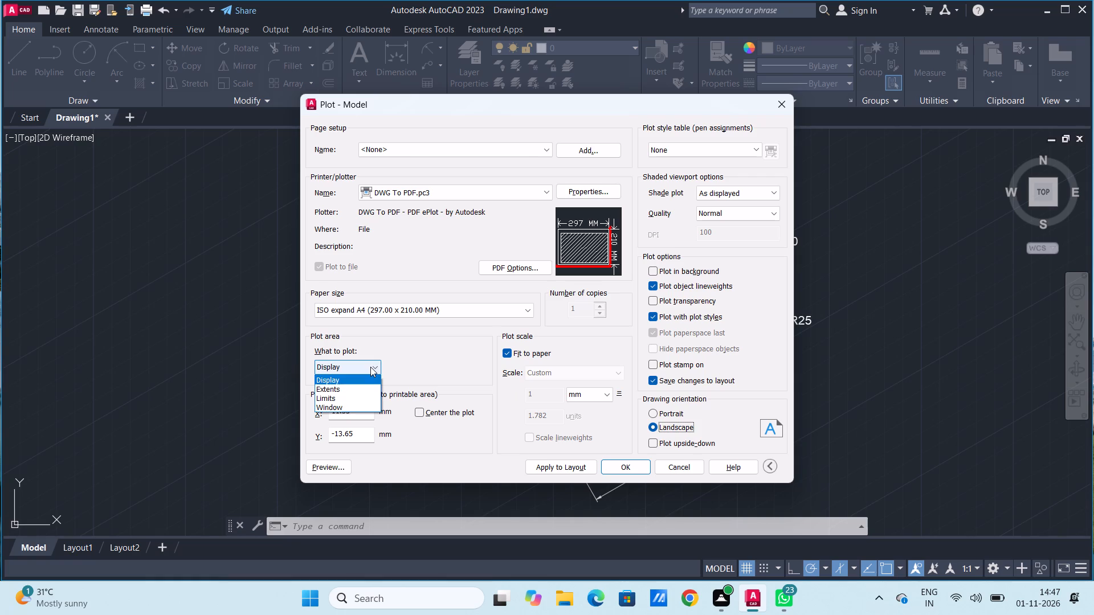
pyautogui.click(451, 359)
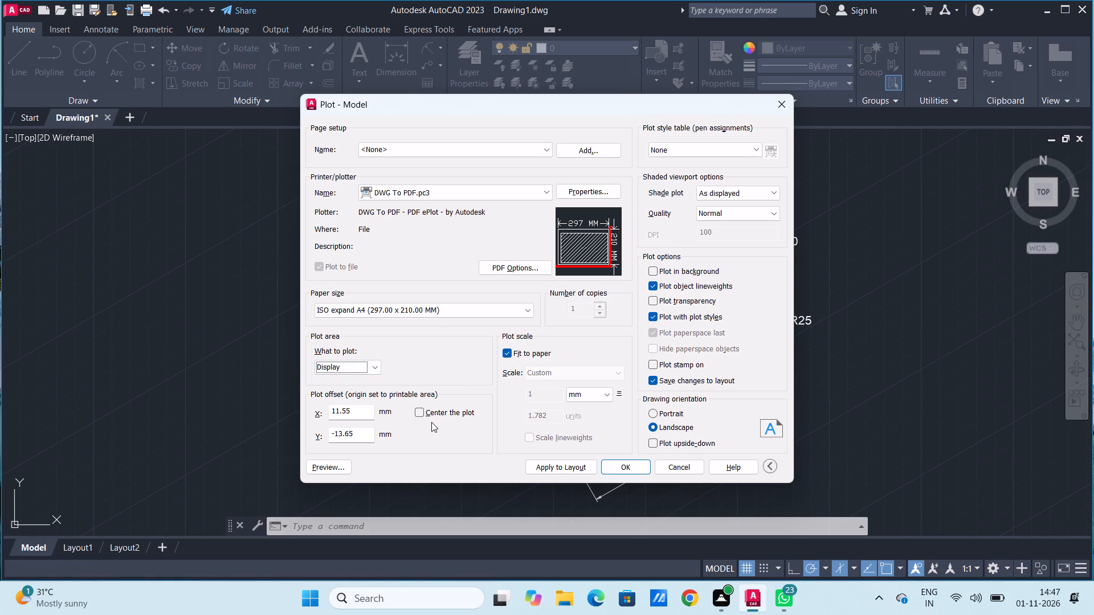
pyautogui.click(421, 411)
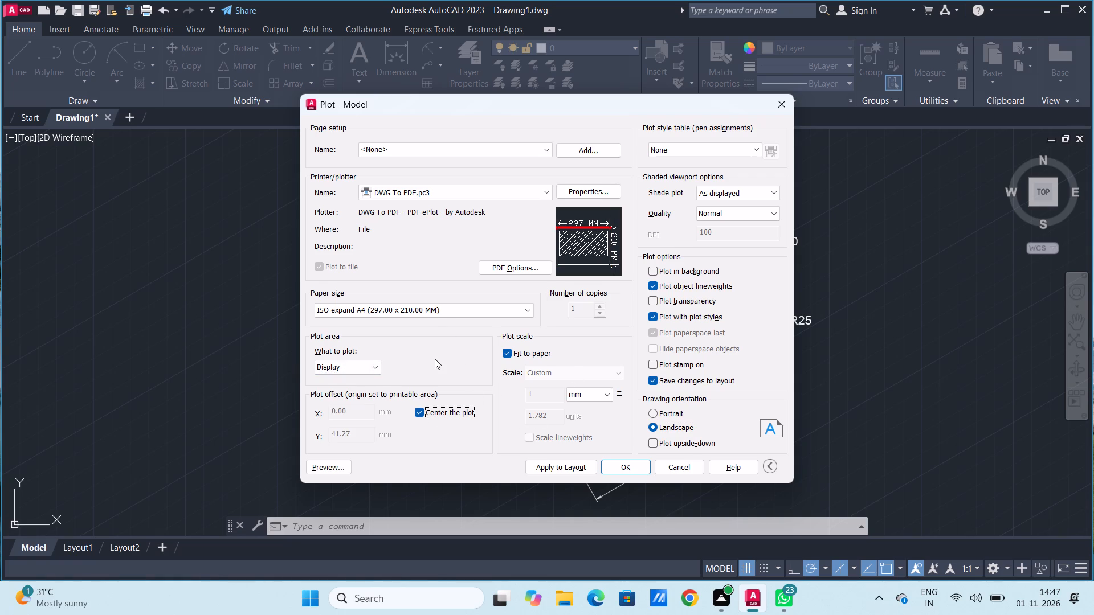
# Set the plot area to a window enclosing the whole isometric view with its dimensions and leaders.
pyautogui.click(372, 367)
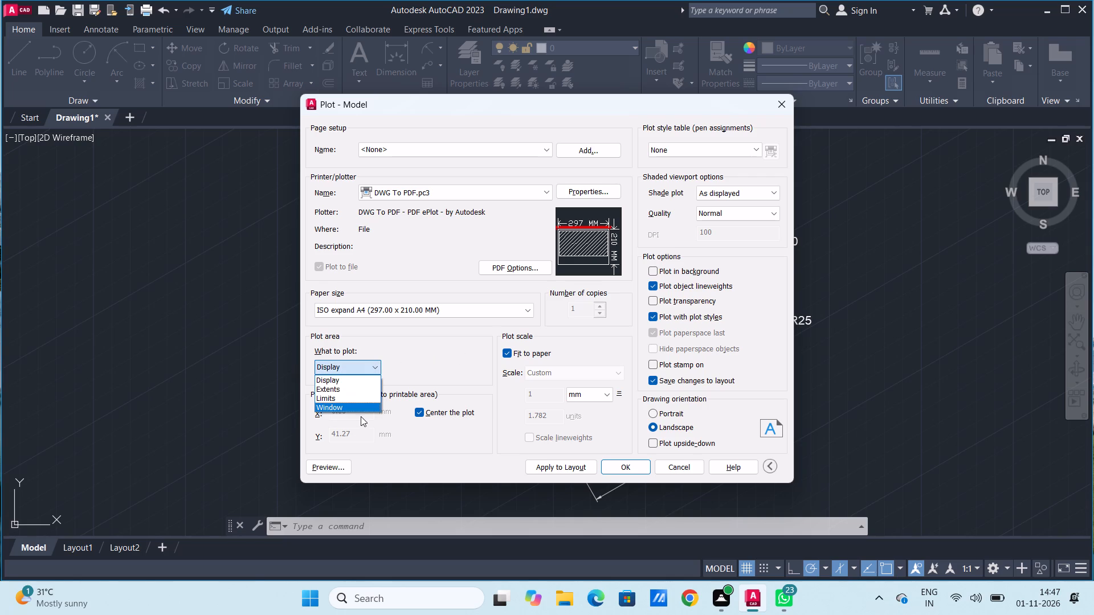
pyautogui.click(353, 406)
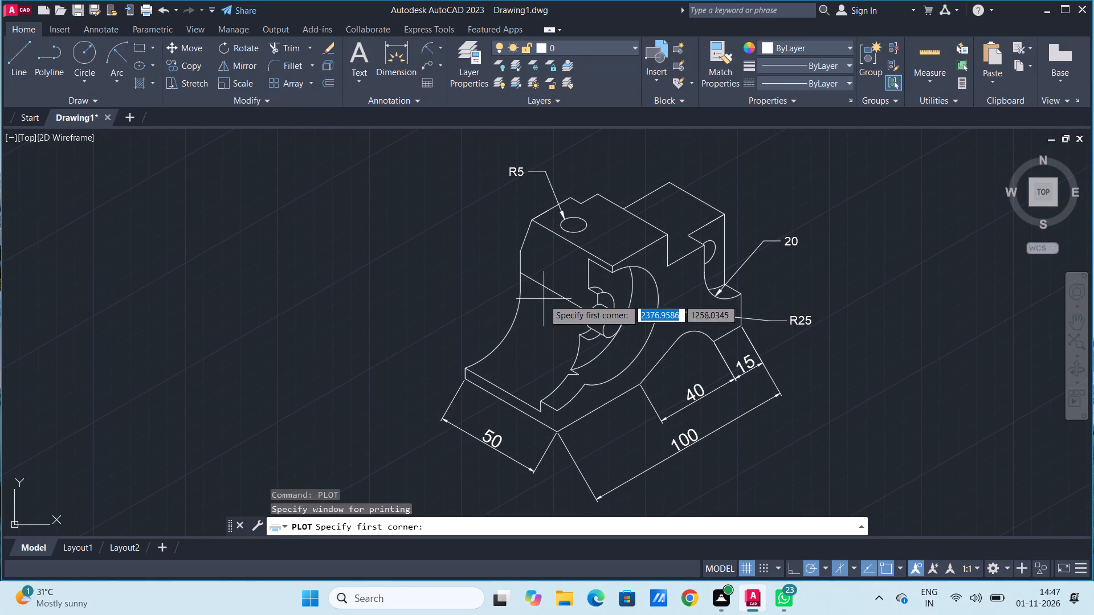
pyautogui.click(372, 143)
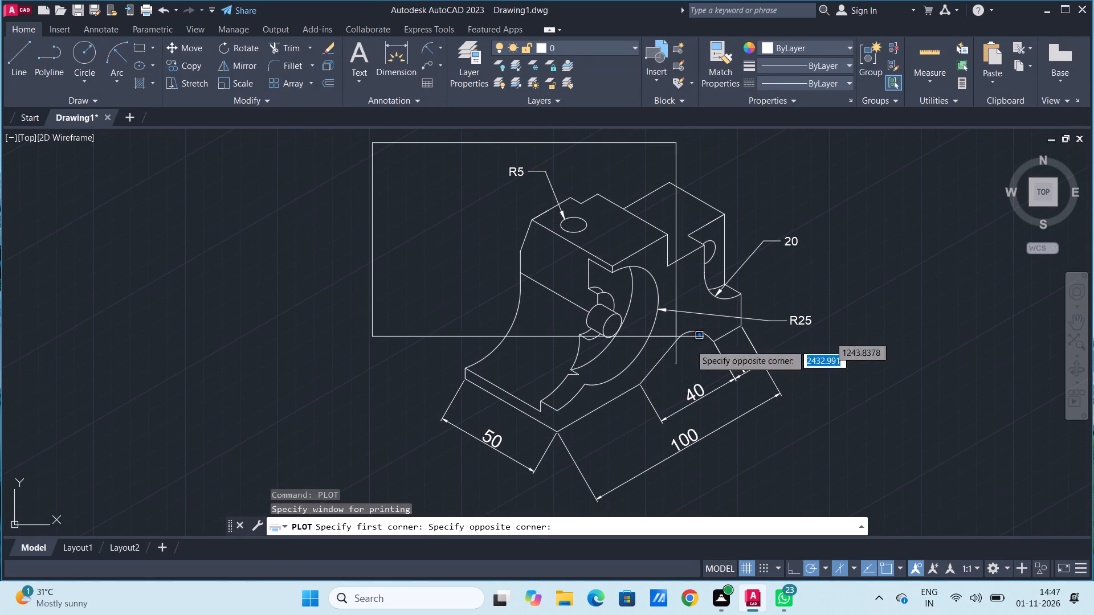
pyautogui.click(884, 512)
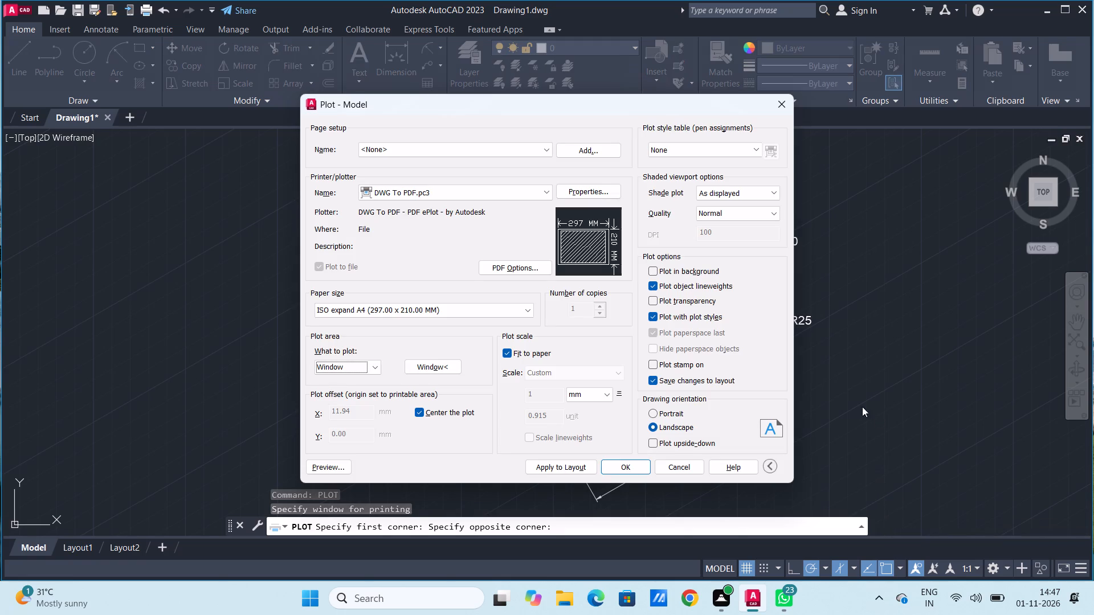
# Plot the drawing to a PDF named CURVED BASE BEARING BRACKET in the Documents folder.
pyautogui.click(629, 466)
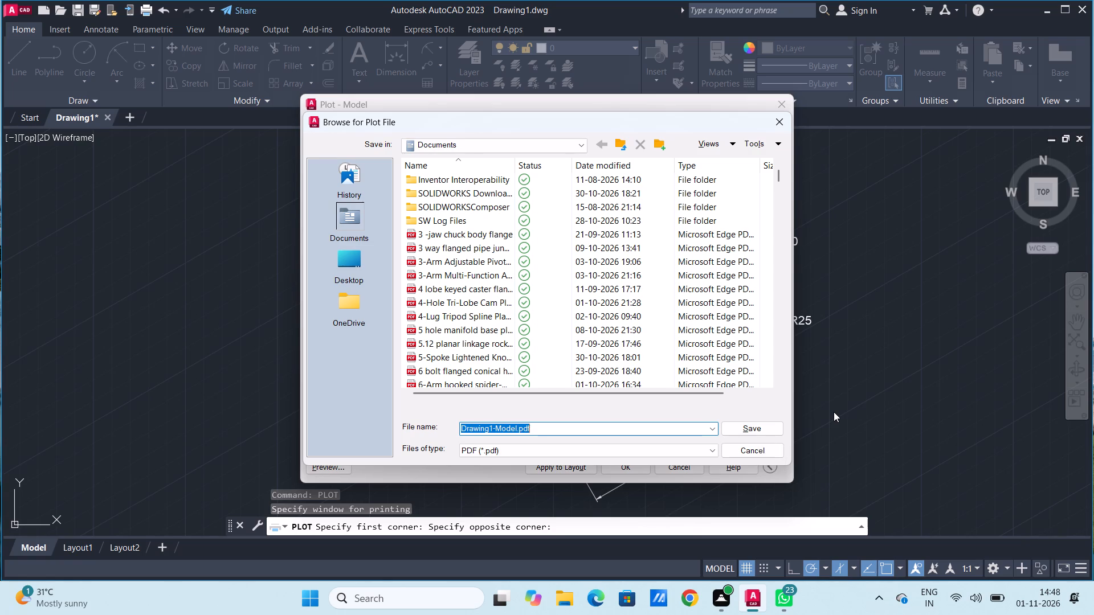
pyautogui.press('c')
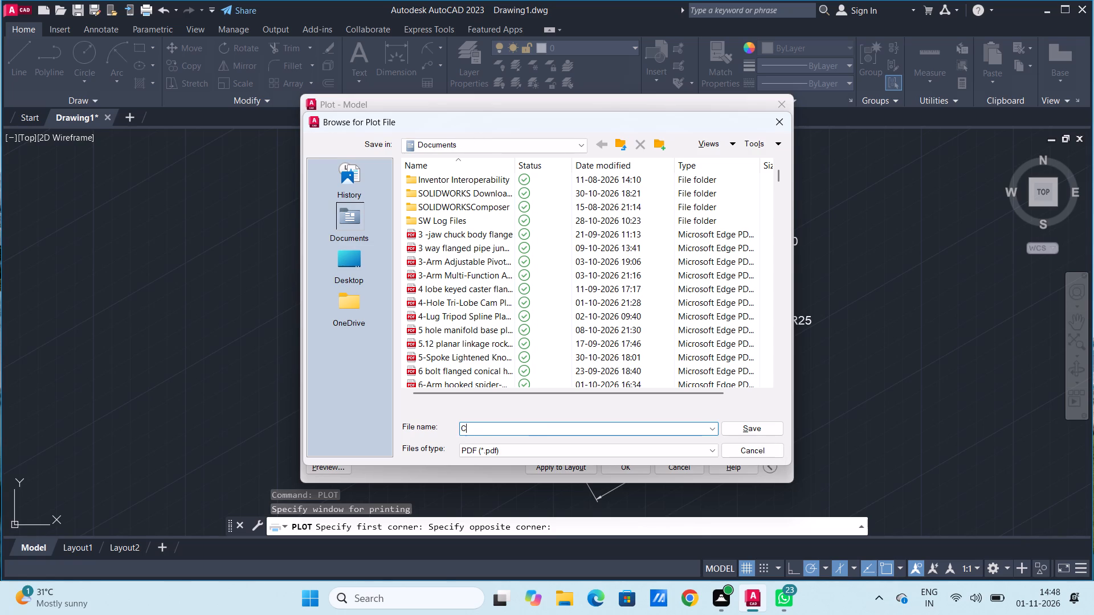
pyautogui.write('URVED')
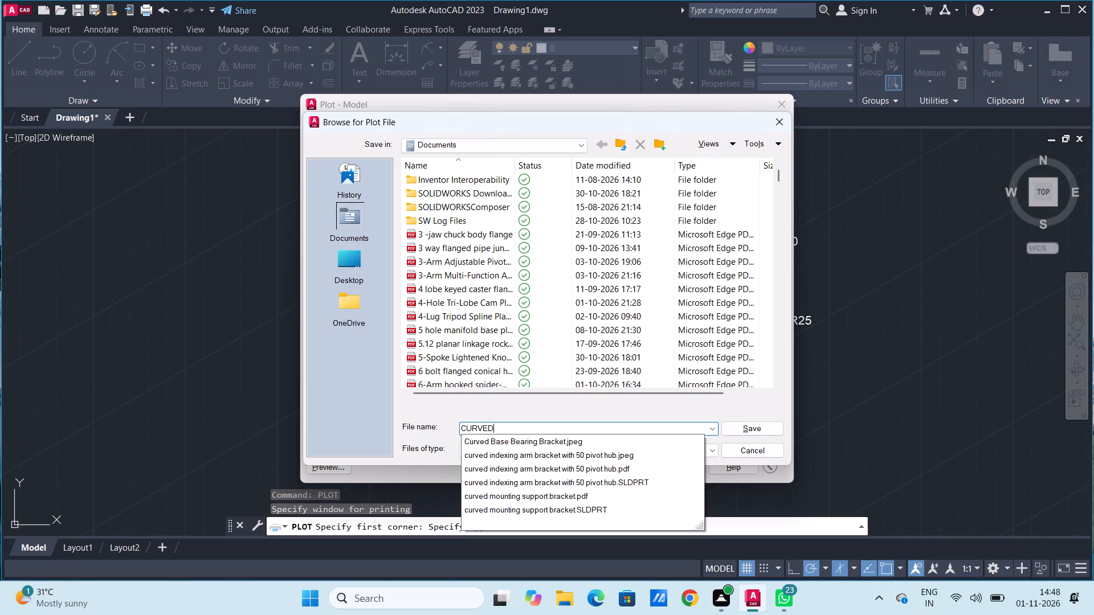
pyautogui.press('space')
pyautogui.press('b')
pyautogui.write('ASE')
pyautogui.press('space')
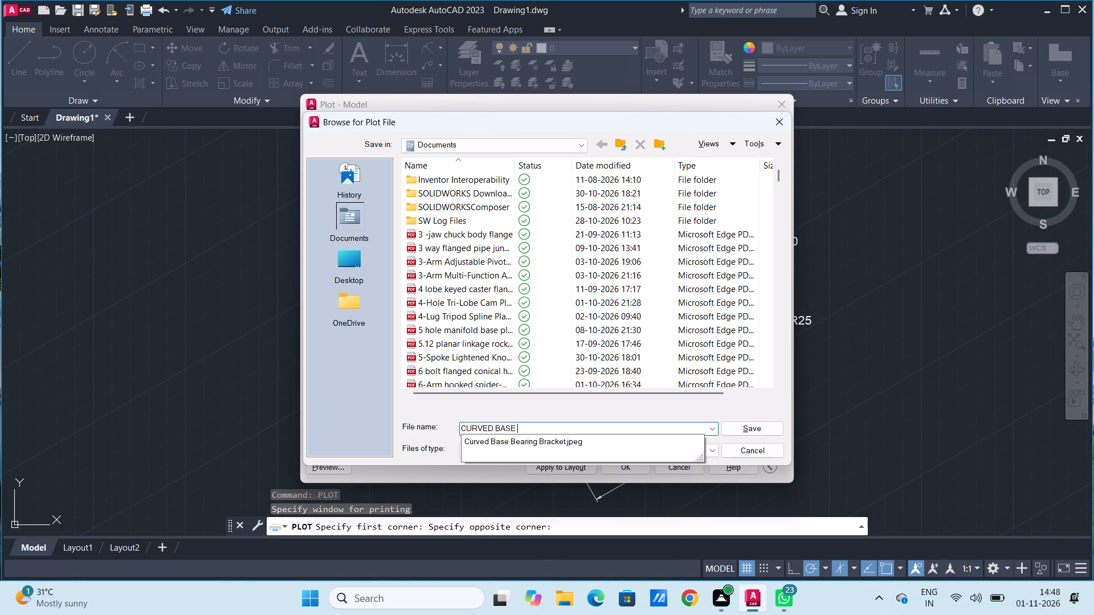
pyautogui.write('BEARING')
pyautogui.press('space')
pyautogui.write('BRACKET')
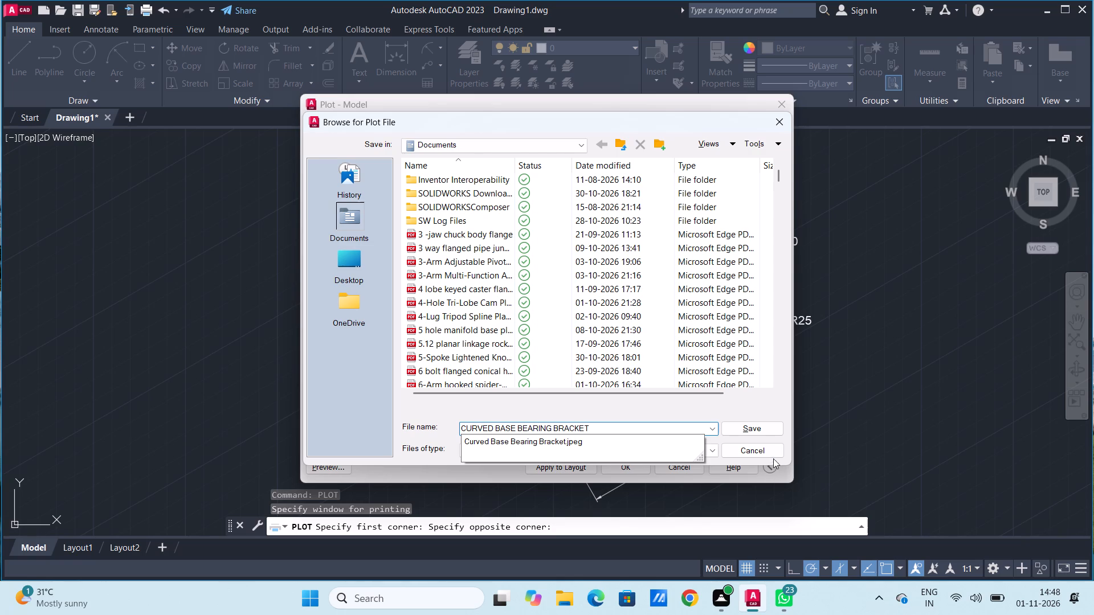
pyautogui.click(764, 429)
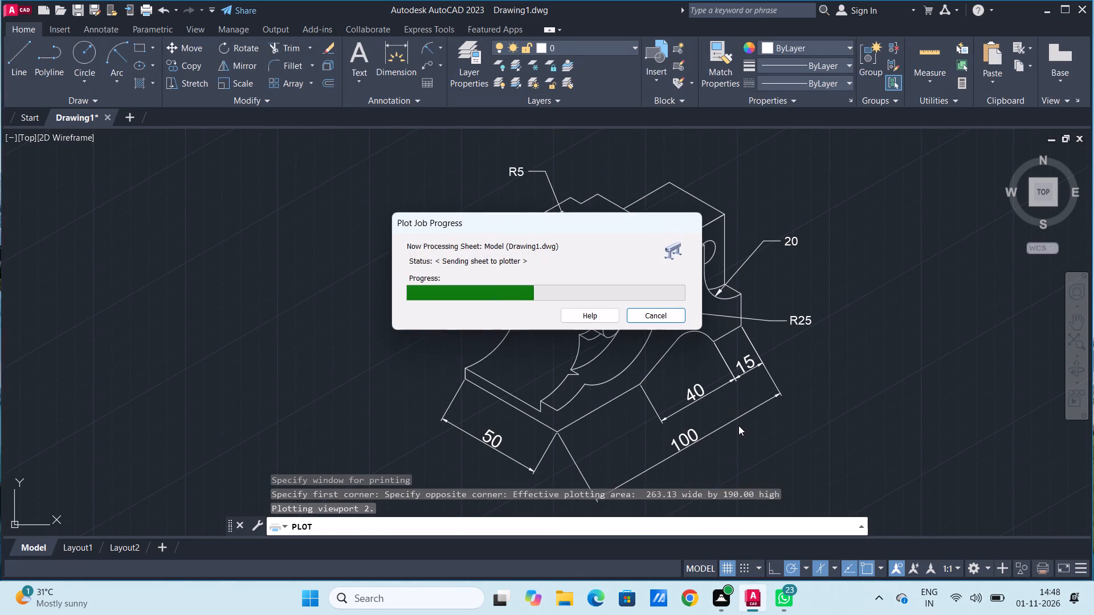
pyautogui.click(847, 432)
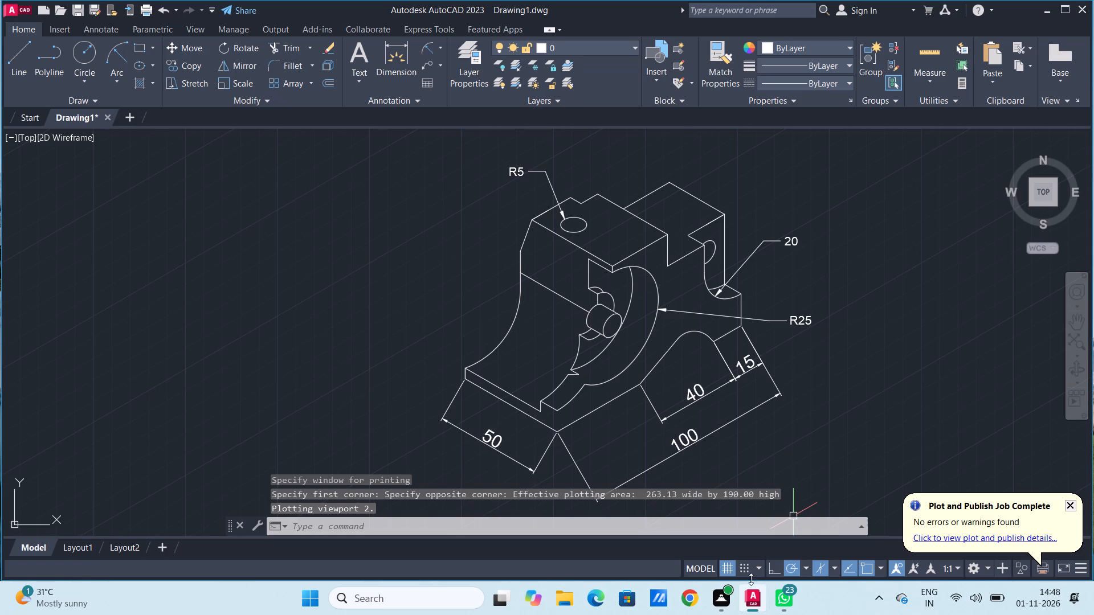